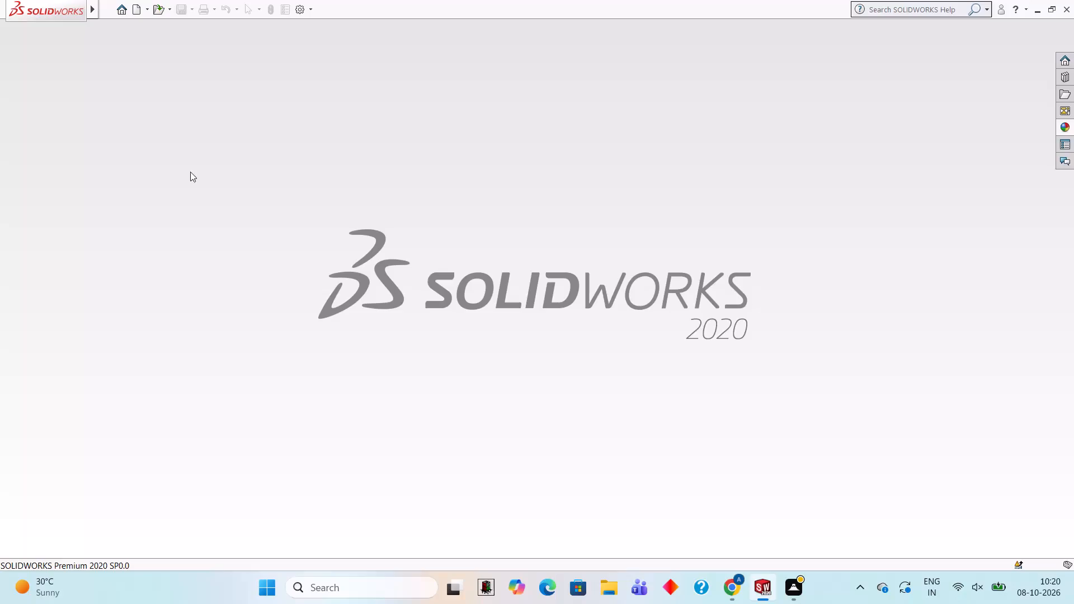
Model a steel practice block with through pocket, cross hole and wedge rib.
Create a new part document.
click(138, 12)
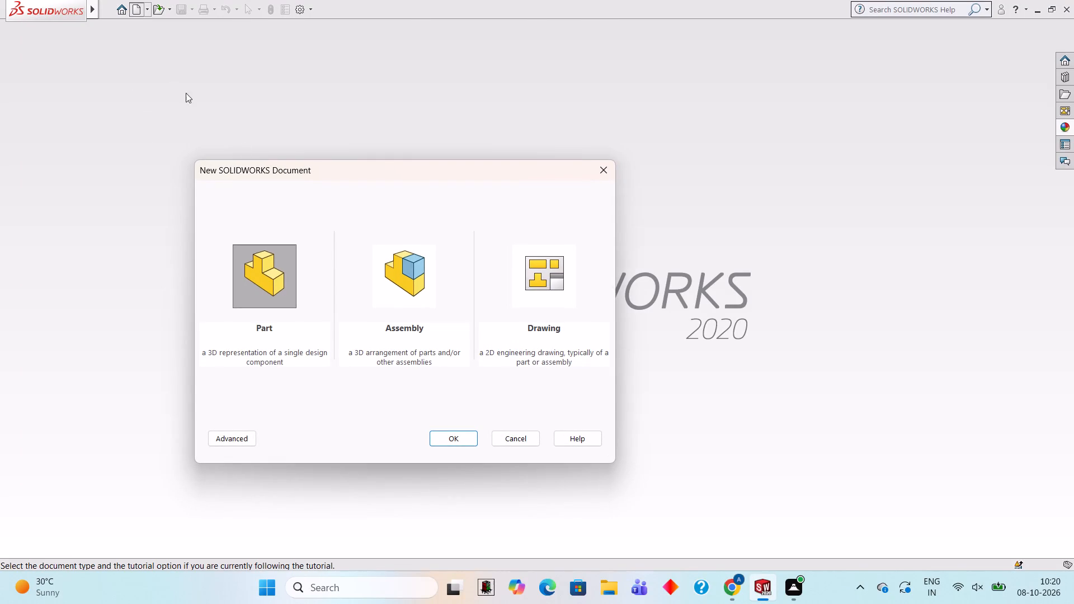
click(441, 443)
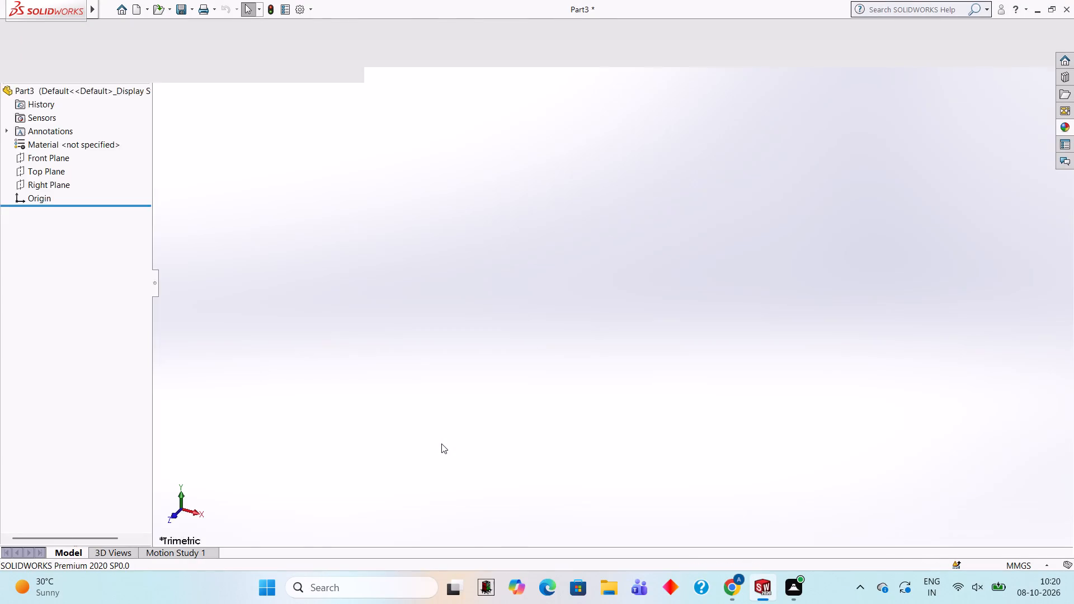
Sketch a closed rectangle on the Front Plane, 78 mm wide and extending 12 mm down from the origin, using lines.
click(58, 206)
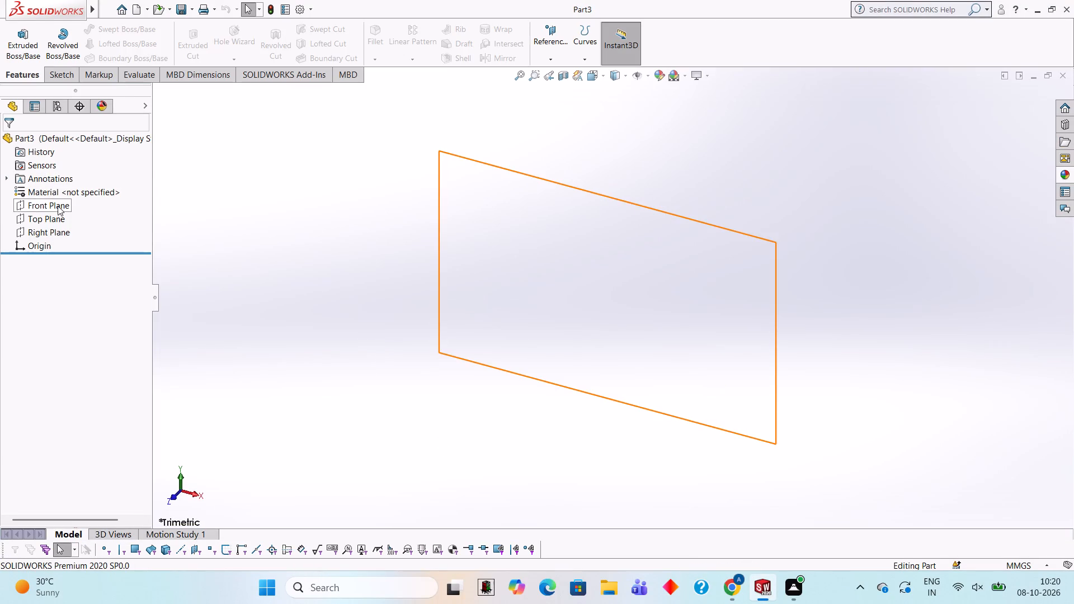
click(68, 194)
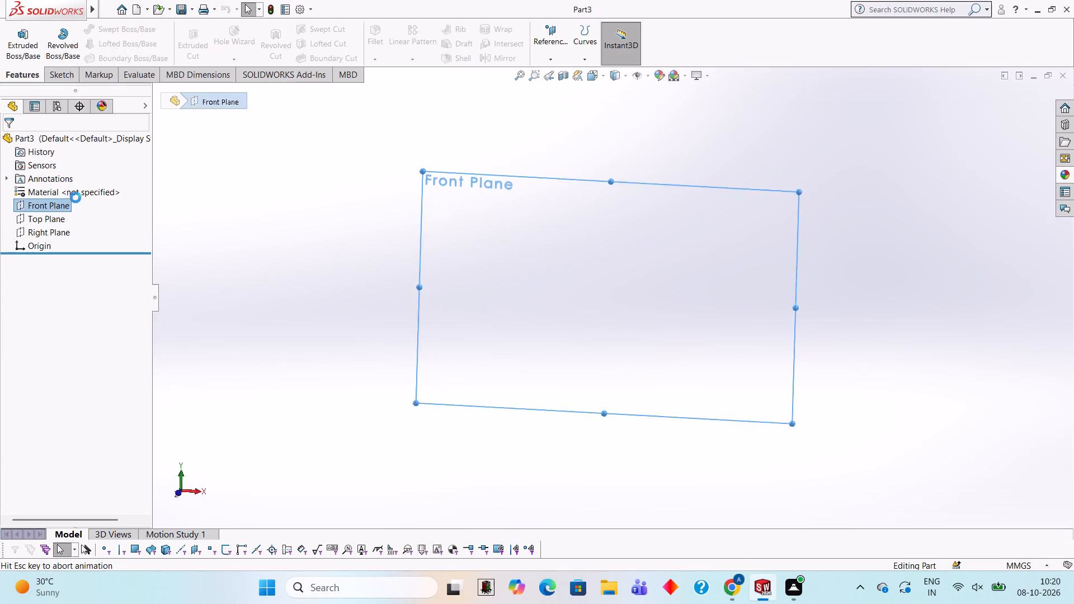
click(487, 262)
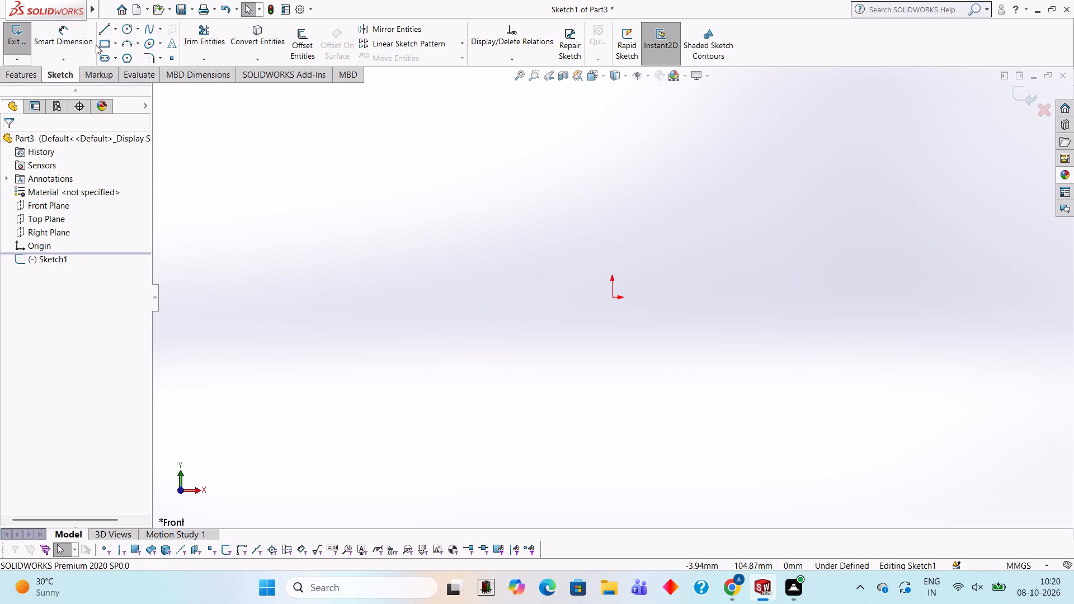
click(103, 29)
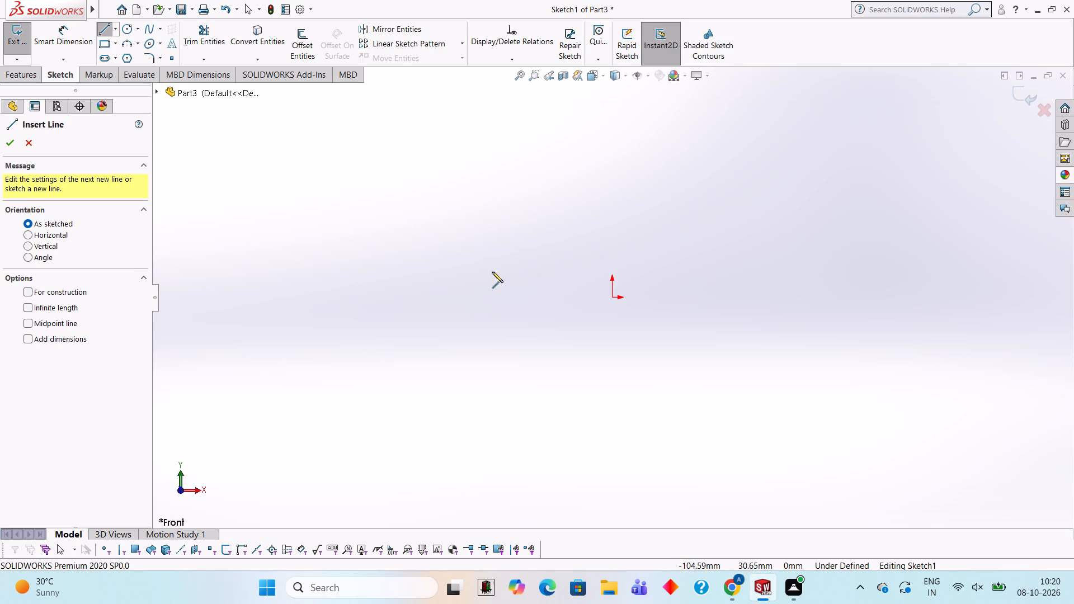
click(612, 299)
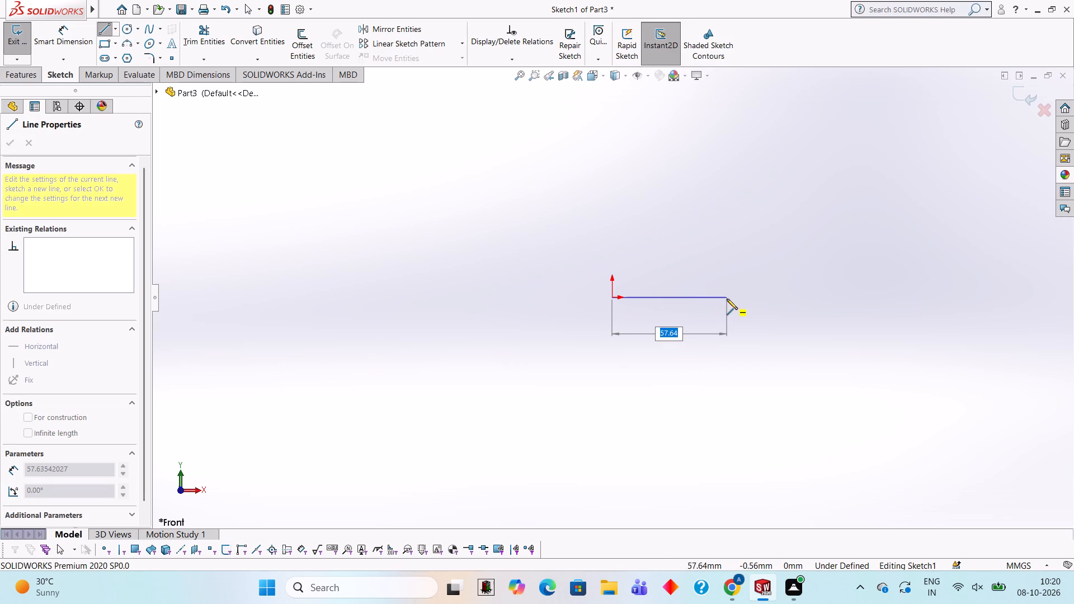
text(78)
key(Return)
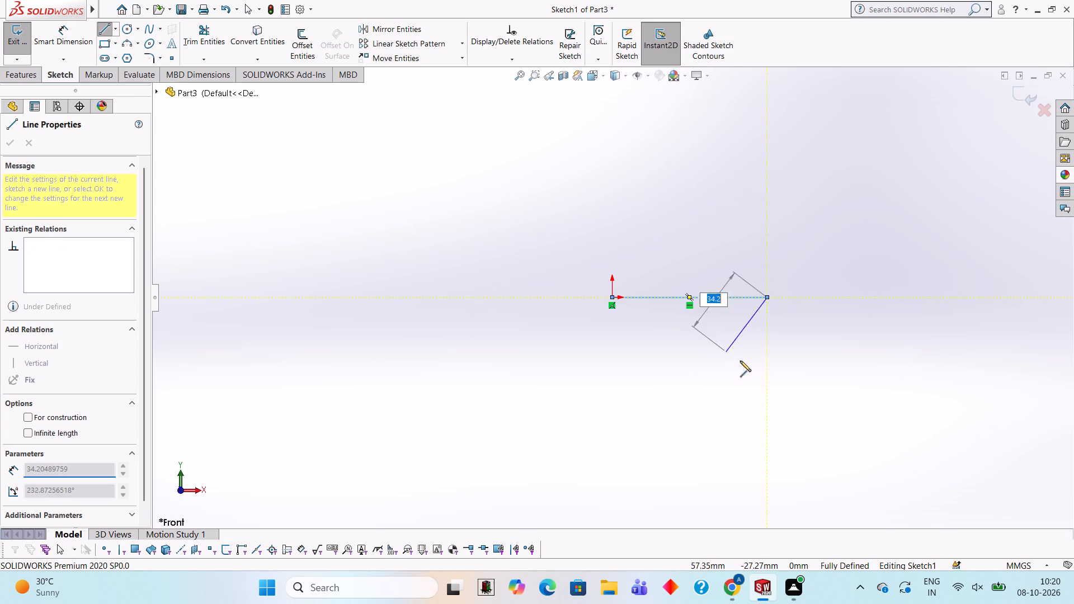
text(12)
key(Return)
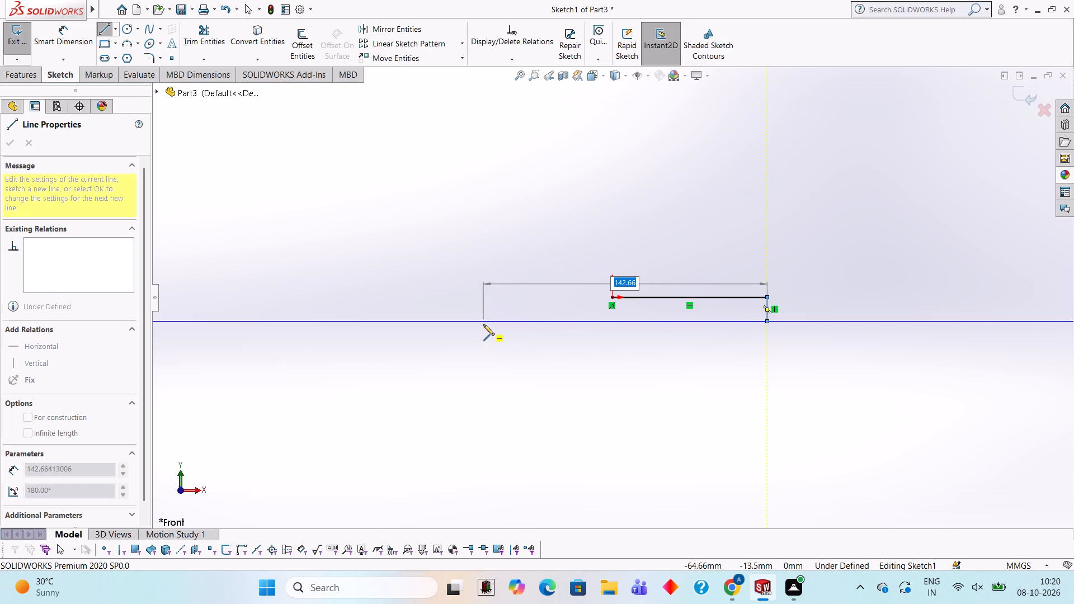
text(78)
key(Return)
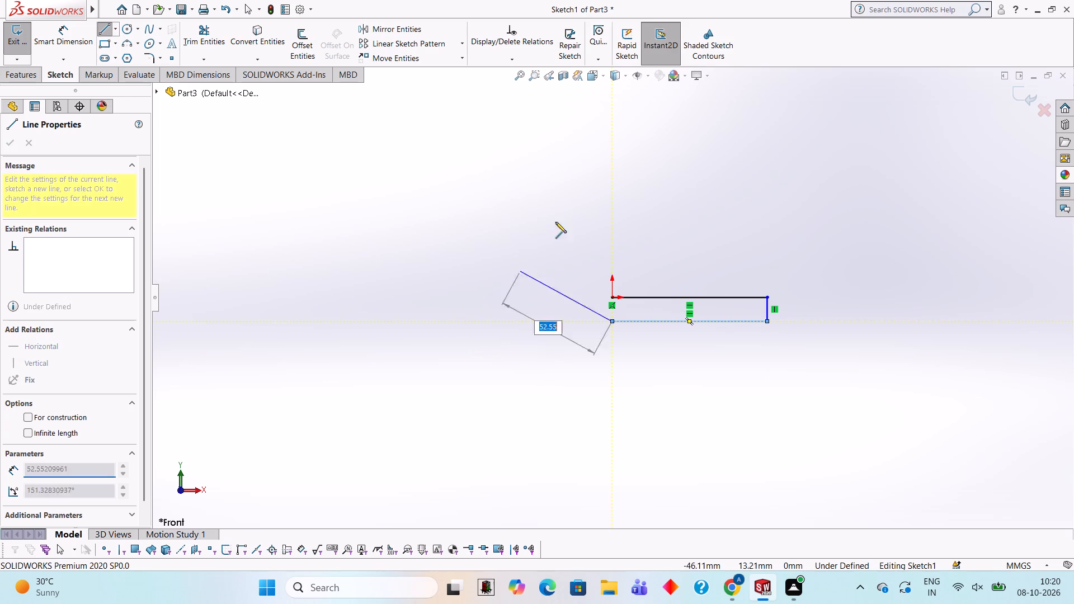
key(1)
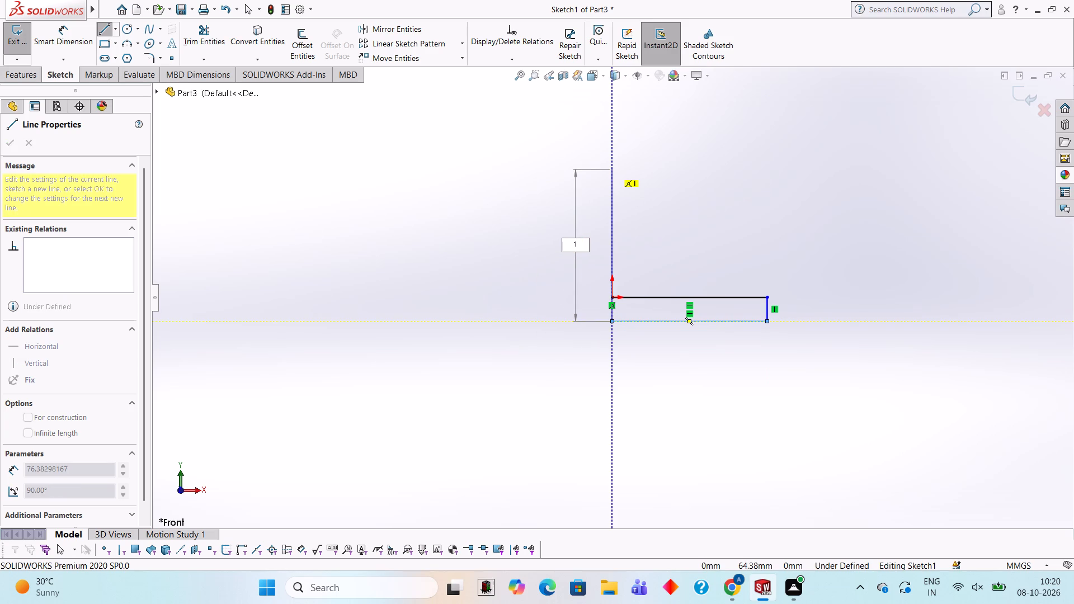
key(2)
key(Return)
key(Escape)
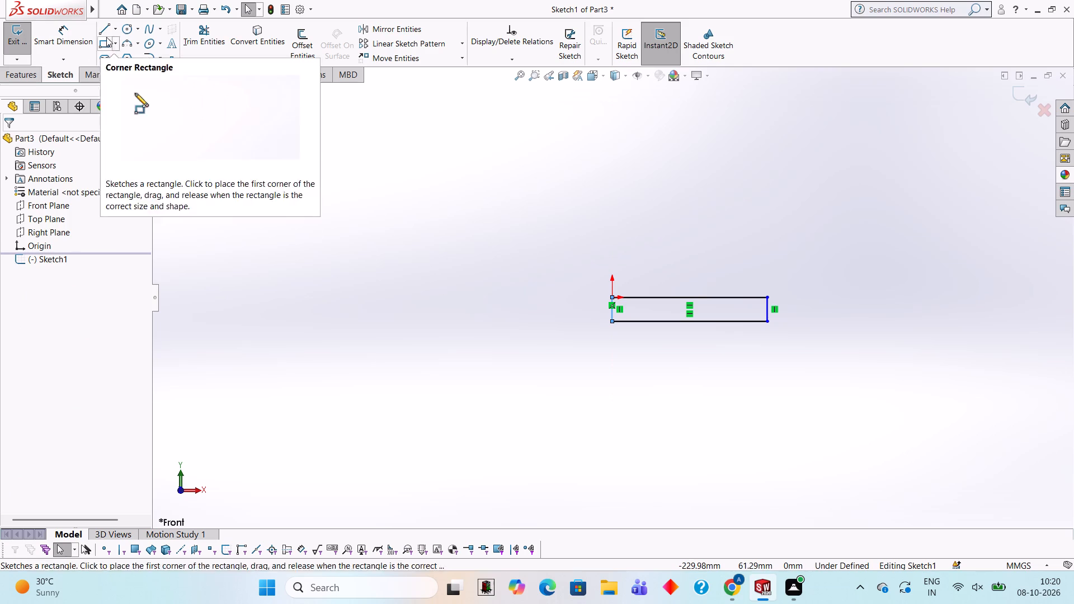
Extrude the rectangular profile to a blind depth of 50 mm to form the base block.
click(26, 72)
click(31, 50)
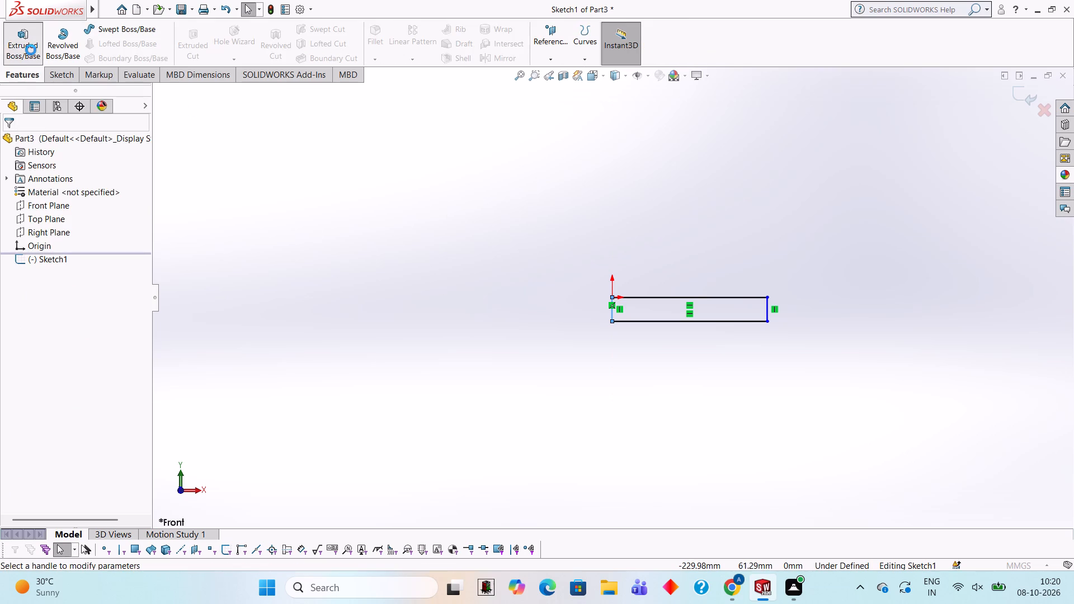
text(50)
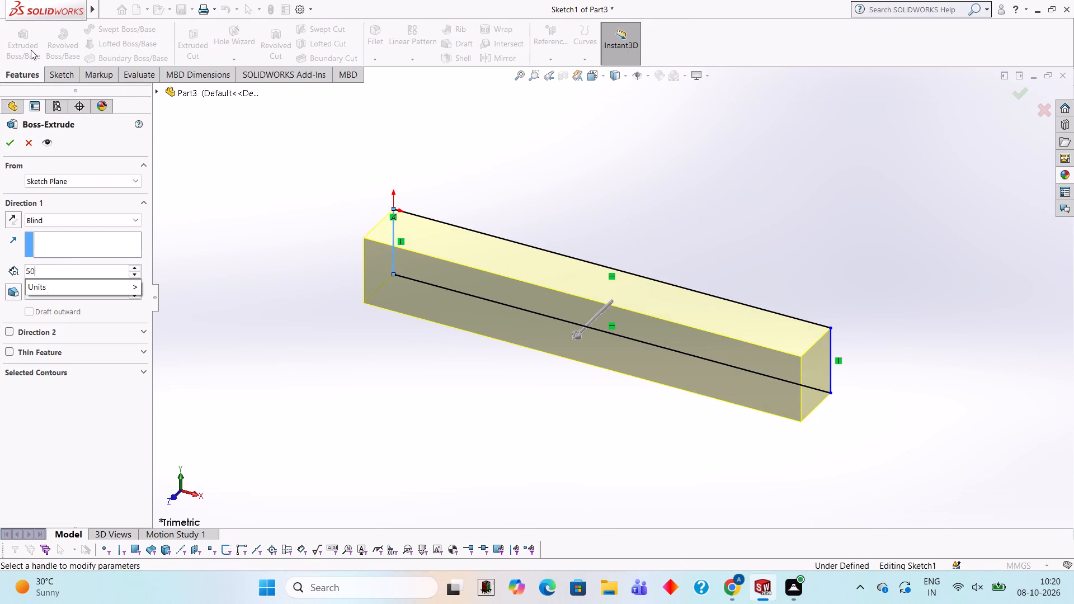
key(Return)
click(4, 140)
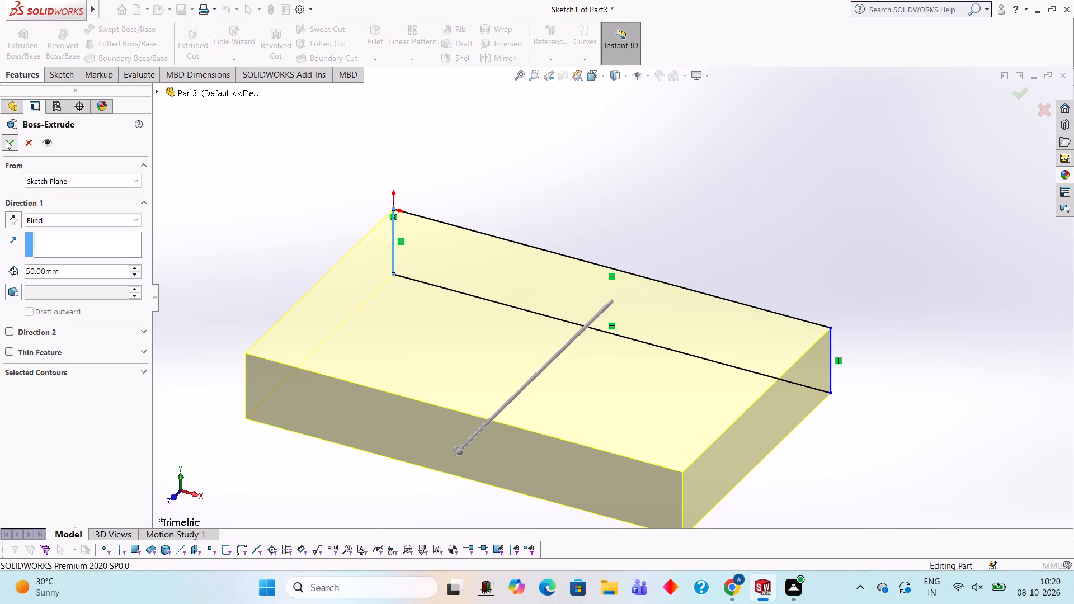
click(244, 171)
On the block's 50 by 12 mm end face at the positive X end, sketch a closed rectangle 50 mm wide rising 47 mm from the top edge.
scroll(244, 171, up, 3)
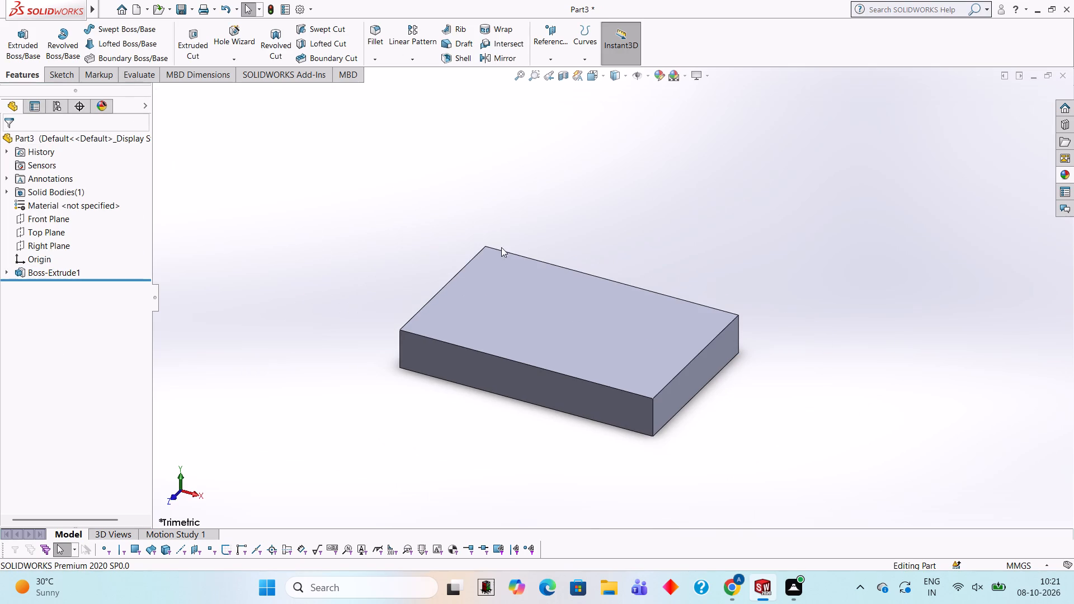
middle_drag(654, 281, 698, 277)
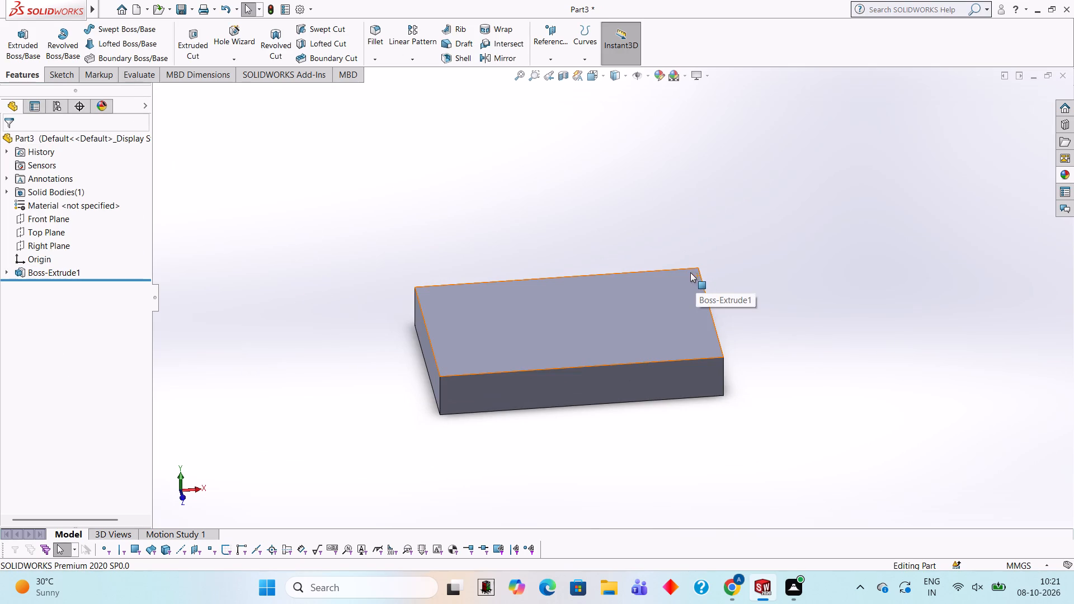
middle_drag(759, 260, 638, 269)
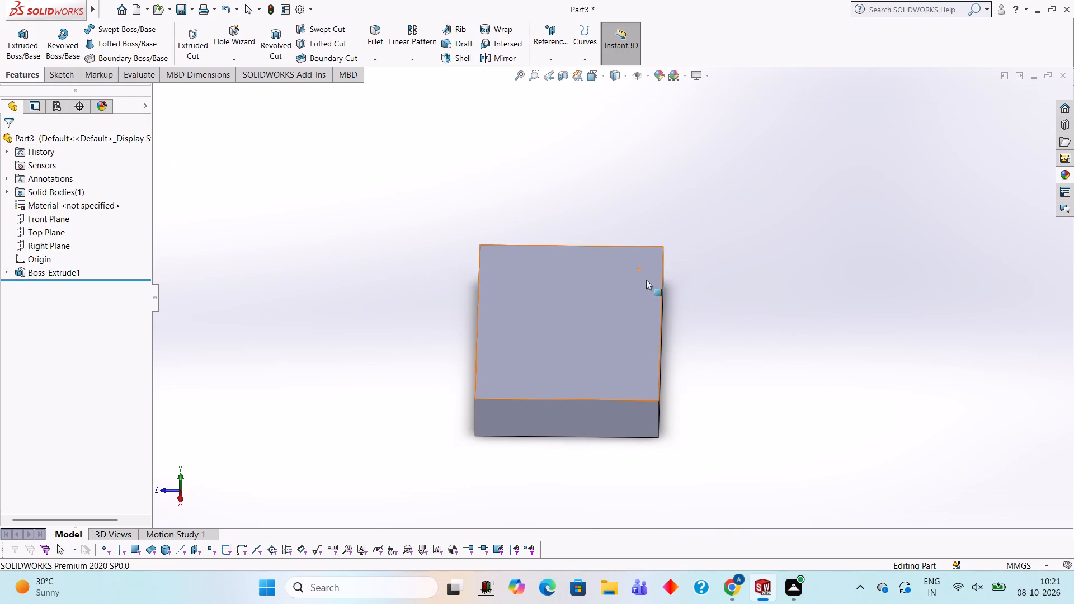
click(585, 417)
click(633, 385)
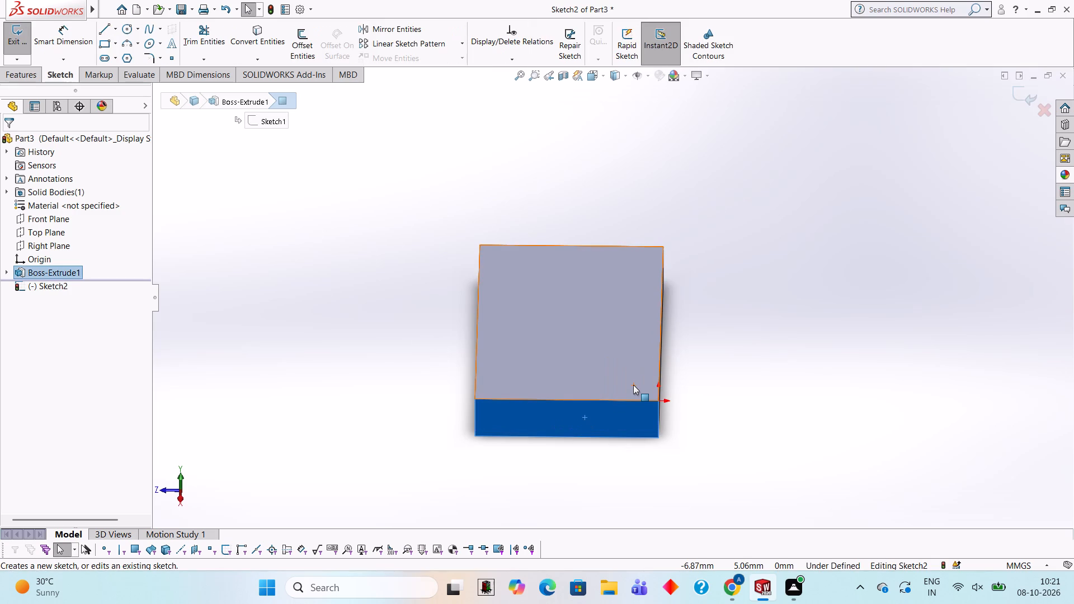
key(ctrl+8)
scroll(844, 183, up, 4)
scroll(844, 183, down, 3)
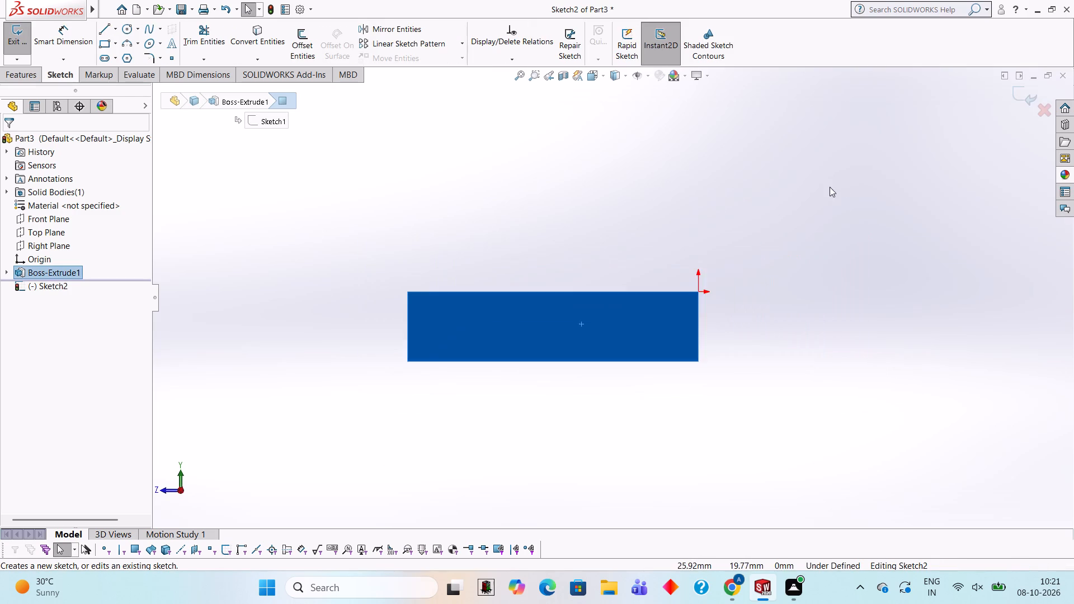
scroll(411, 272, up, 3)
scroll(356, 280, down, 1)
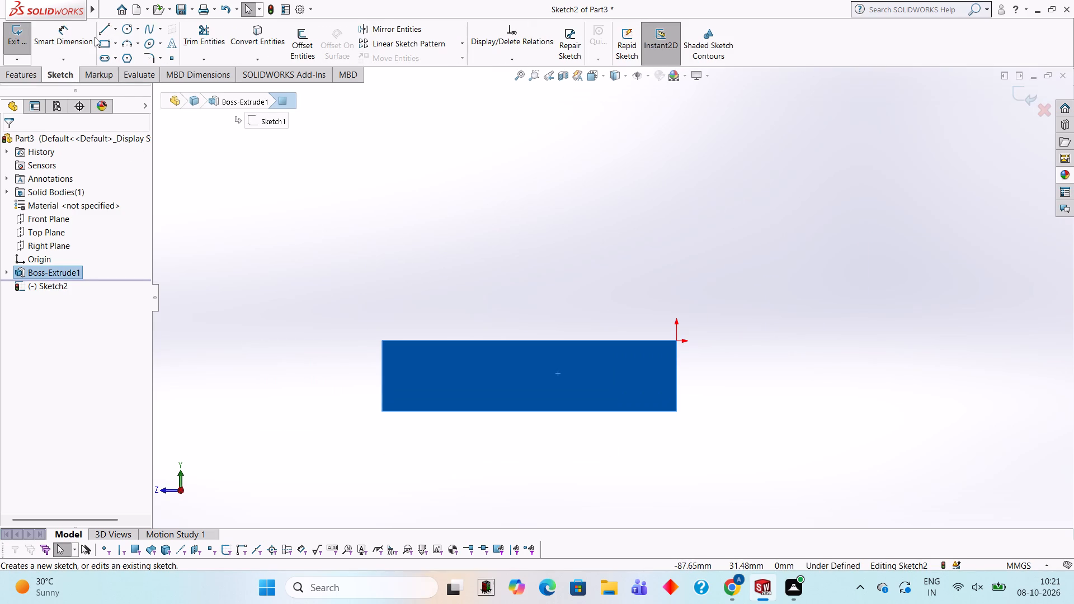
click(99, 34)
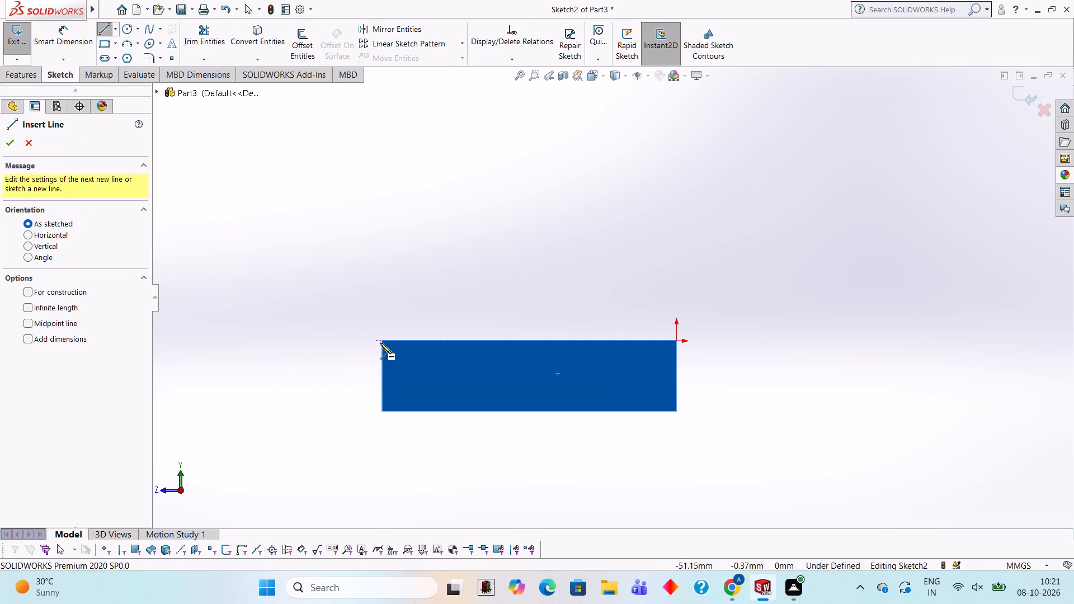
click(381, 339)
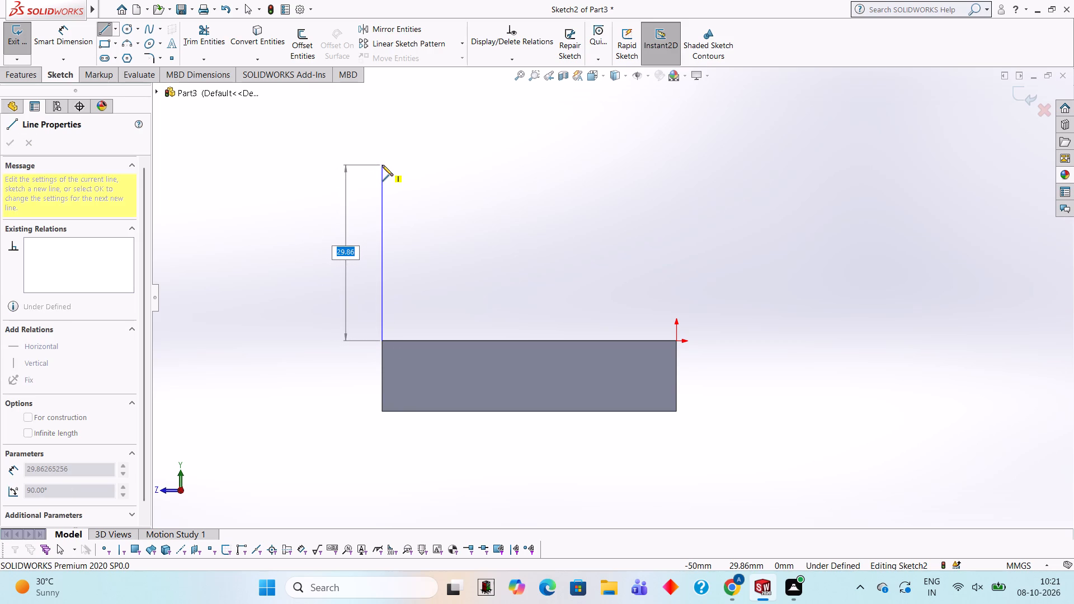
text(47)
key(Return)
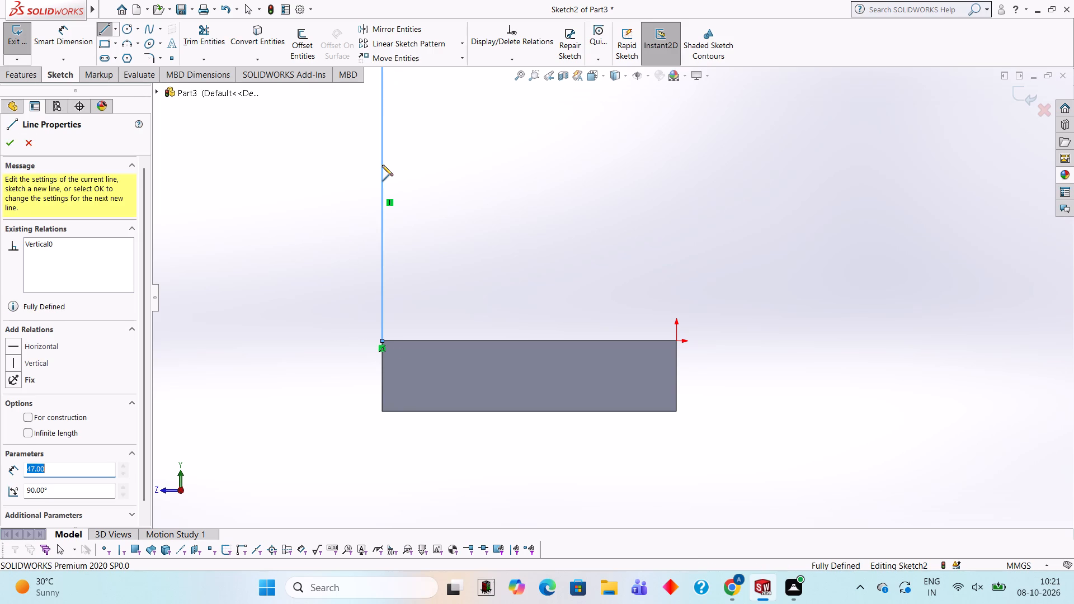
scroll(382, 165, up, 3)
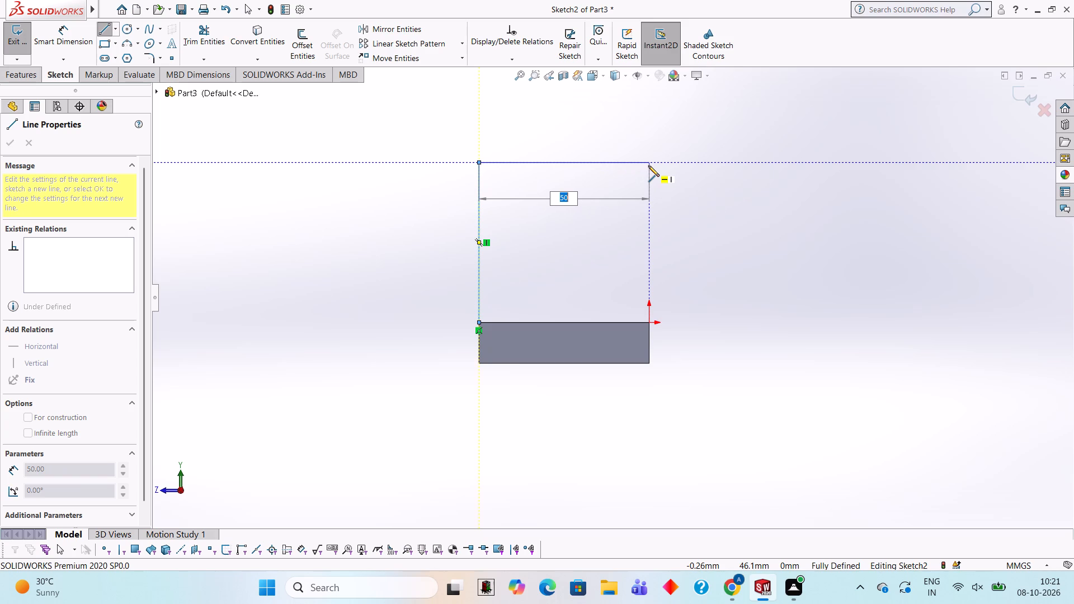
text(50)
key(Return)
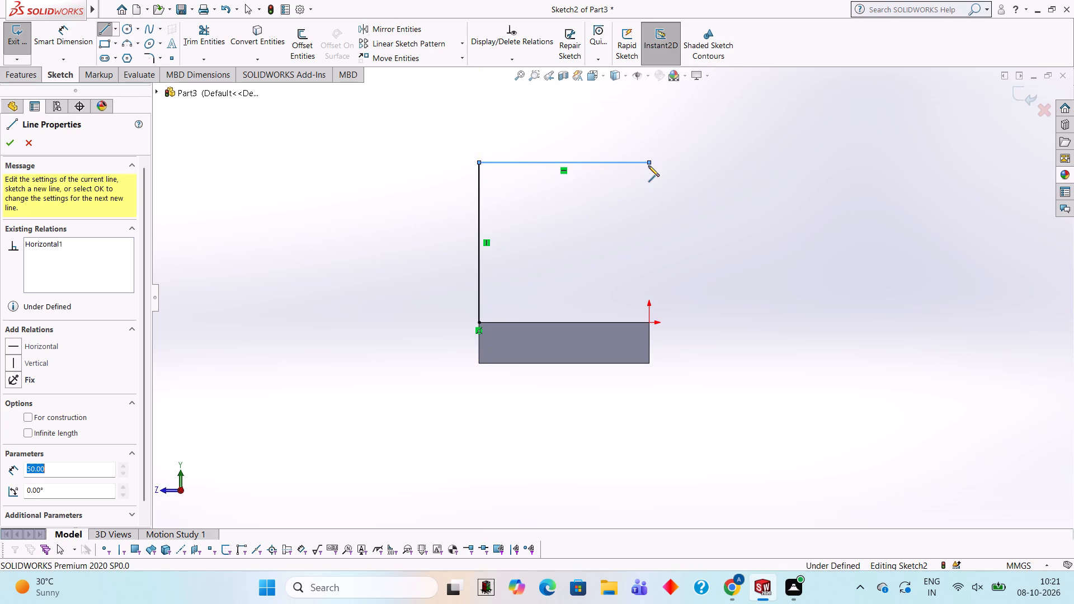
click(650, 319)
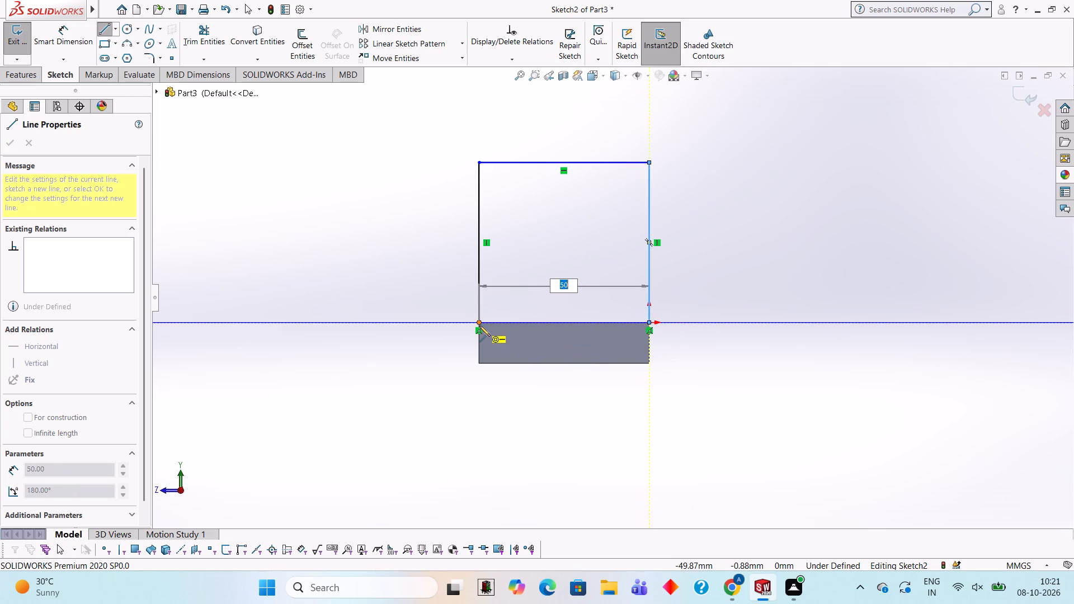
click(478, 322)
key(Escape)
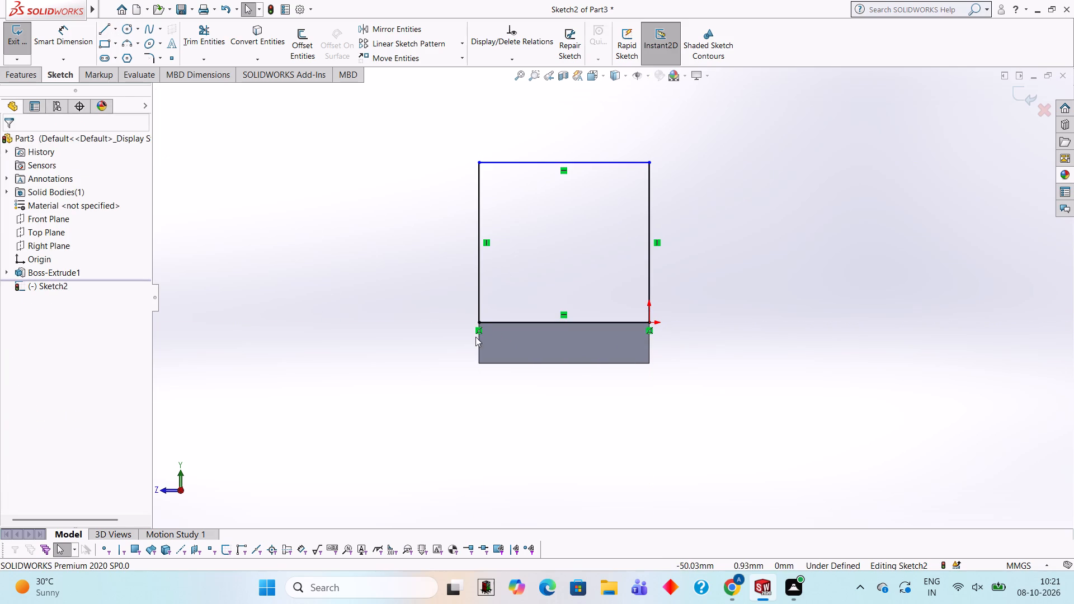
Extrude the upright rectangle 42 mm in the reversed direction, over the base block, with the result merged.
click(32, 72)
click(27, 45)
middle_drag(266, 198, 355, 243)
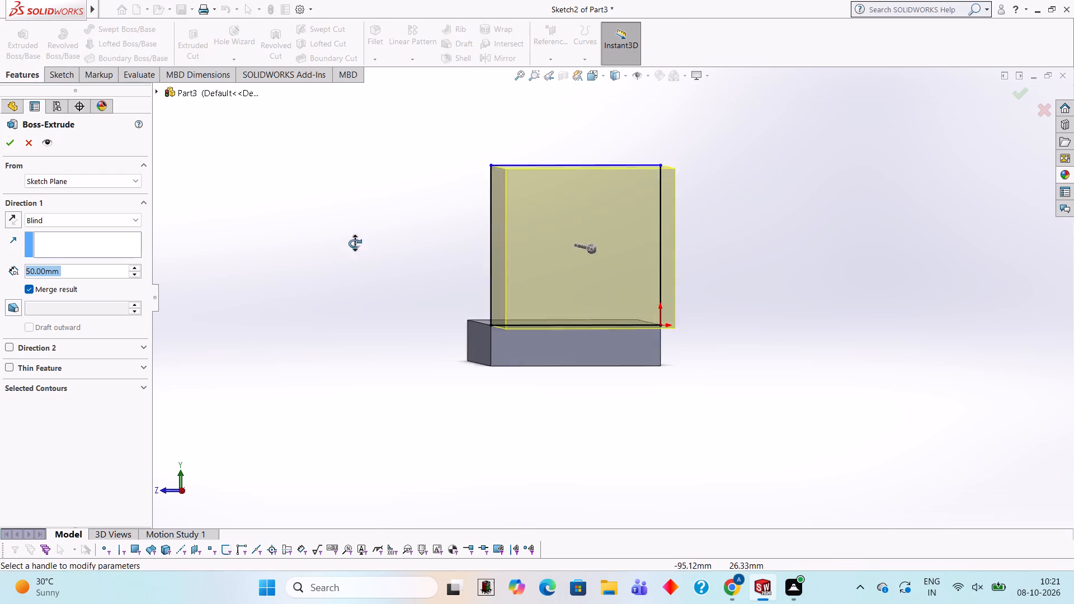
middle_drag(355, 243, 388, 259)
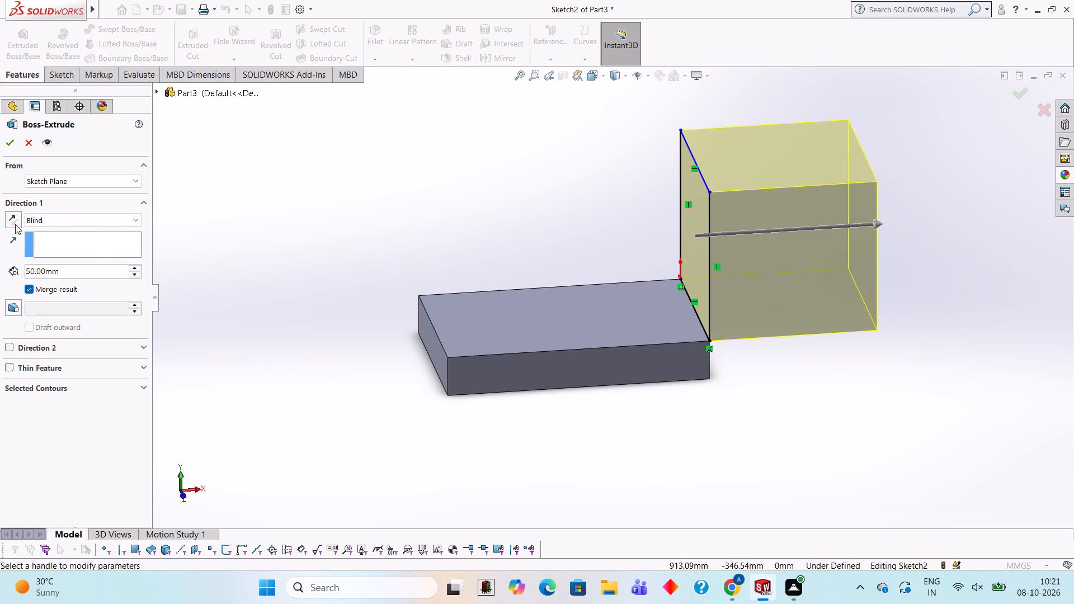
click(13, 224)
click(92, 271)
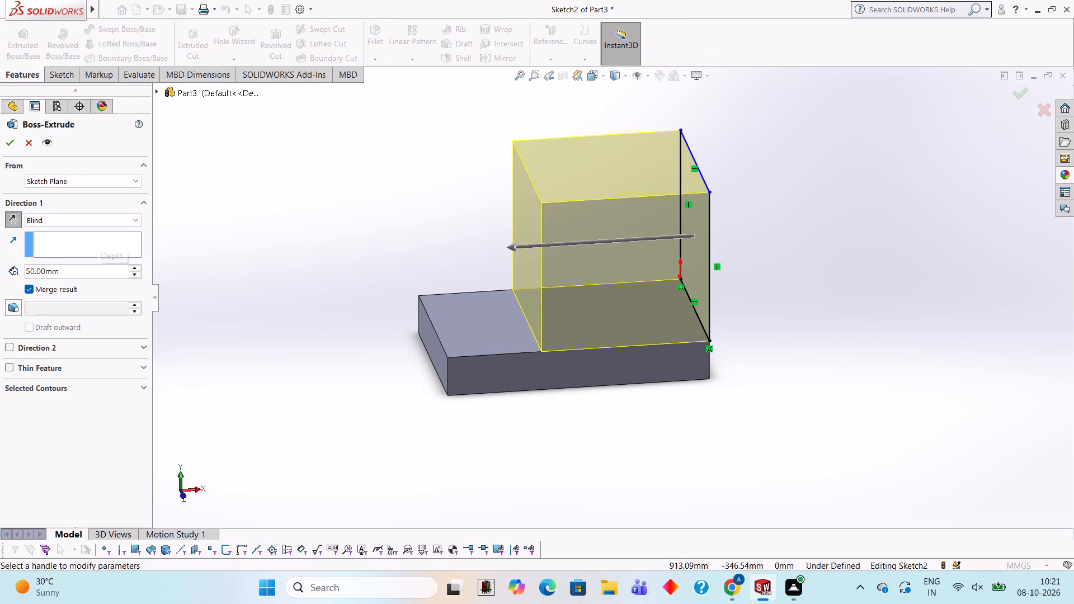
key(BackSpace)
key(BackSpace)
key(BackSpace)
key(BackSpace)
key(BackSpace)
key(BackSpace)
key(BackSpace)
key(BackSpace)
key(BackSpace)
key(BackSpace)
key(BackSpace)
key(BackSpace)
key(BackSpace)
key(BackSpace)
key(BackSpace)
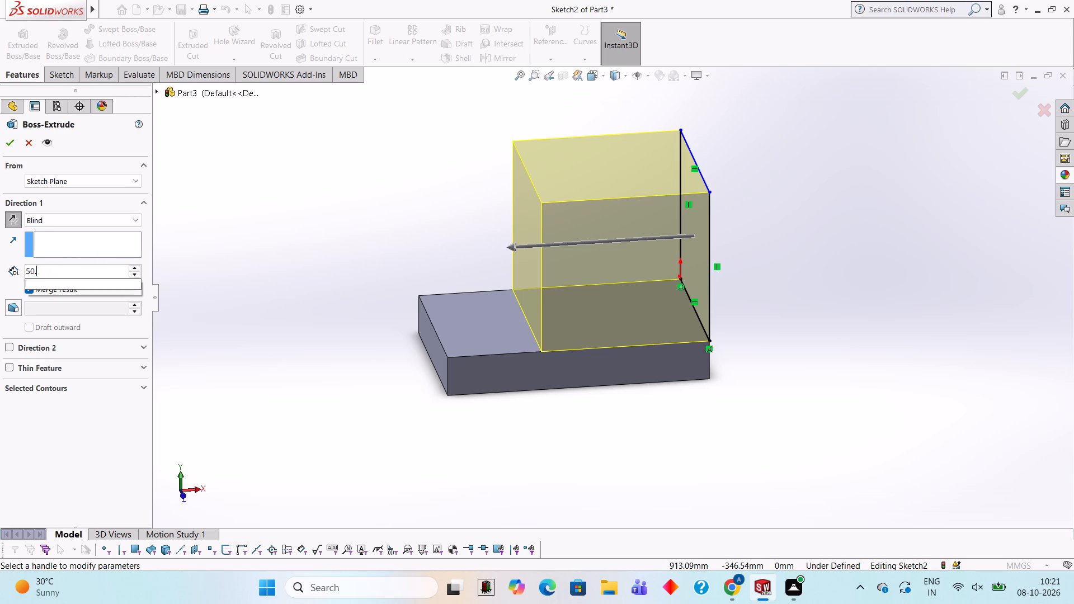
text(42)
key(Return)
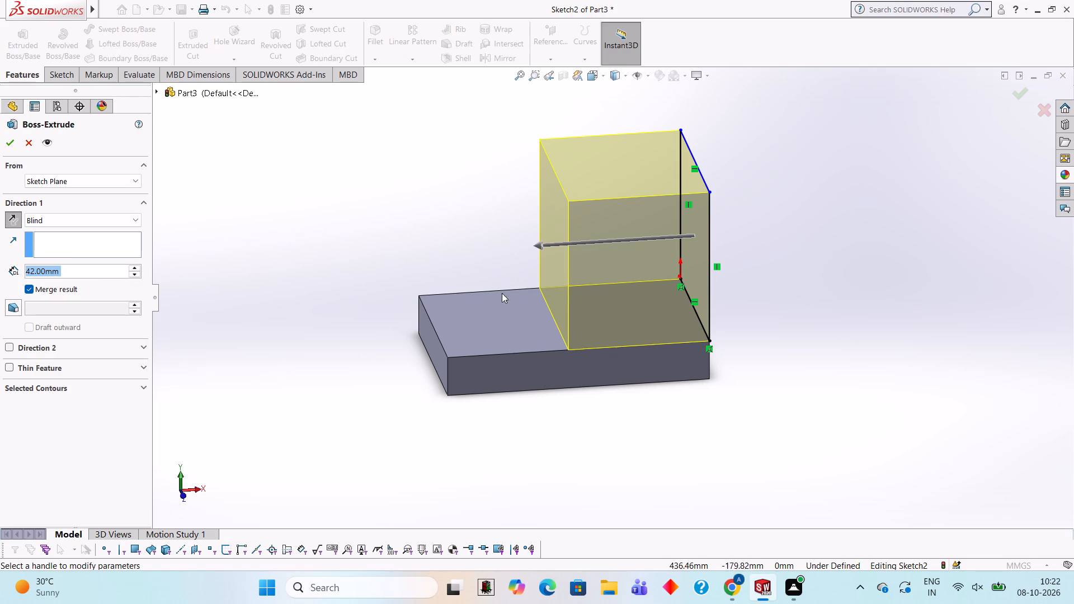
click(15, 141)
click(327, 168)
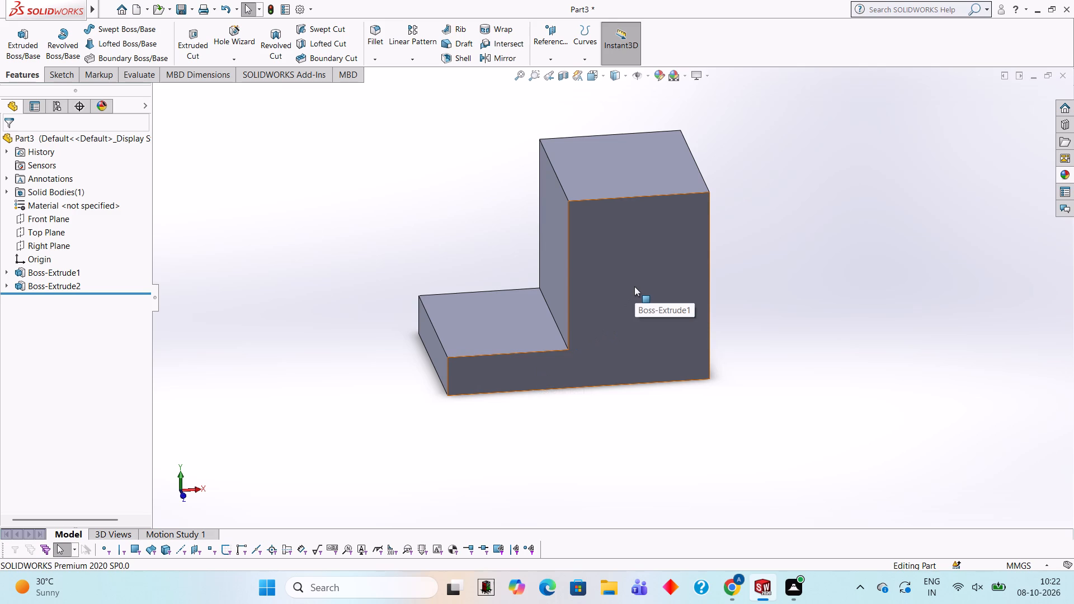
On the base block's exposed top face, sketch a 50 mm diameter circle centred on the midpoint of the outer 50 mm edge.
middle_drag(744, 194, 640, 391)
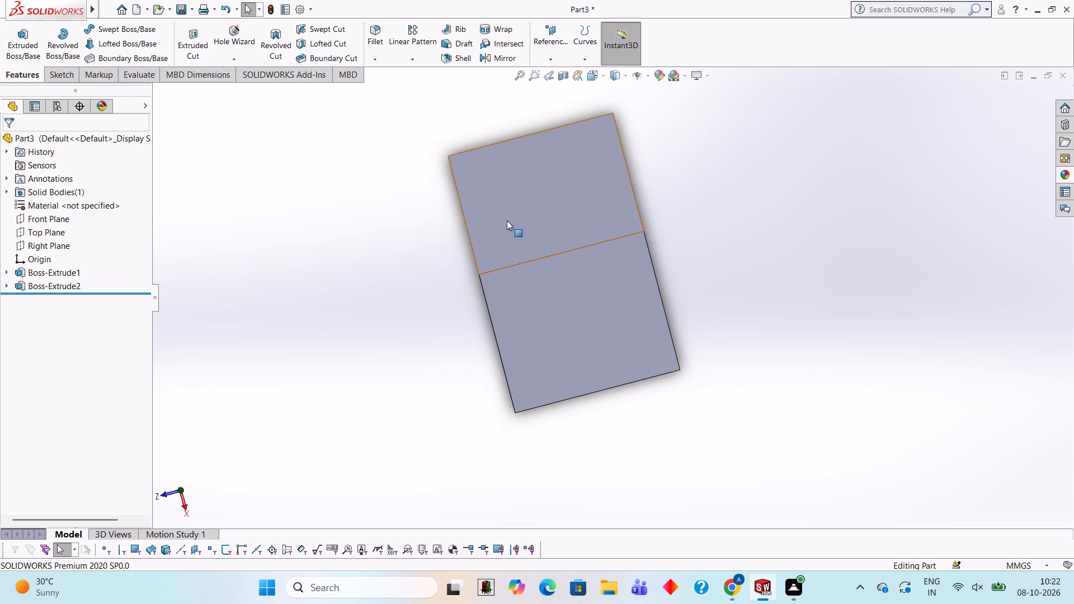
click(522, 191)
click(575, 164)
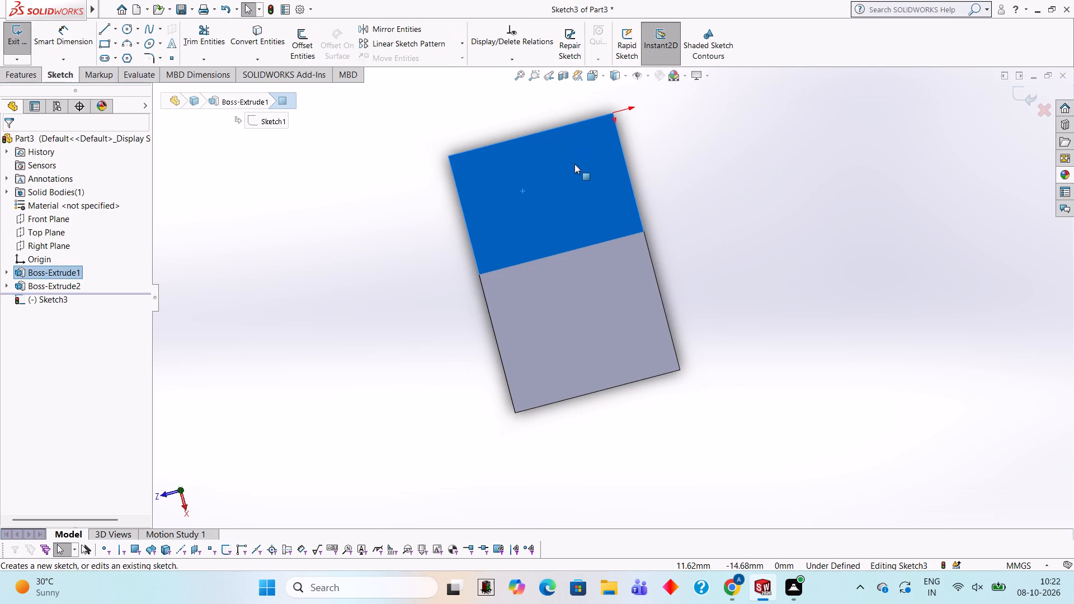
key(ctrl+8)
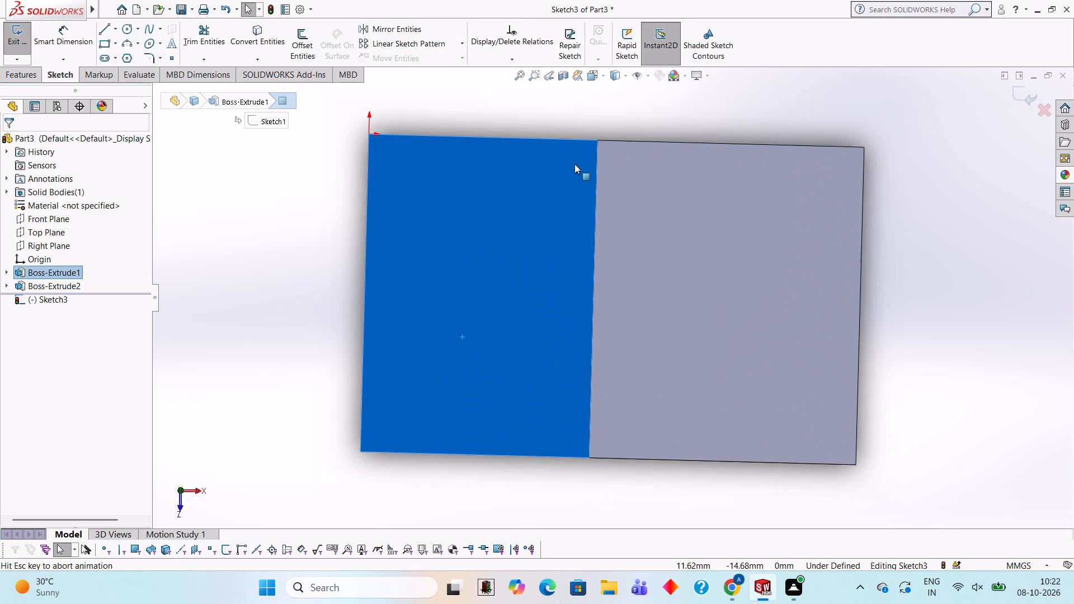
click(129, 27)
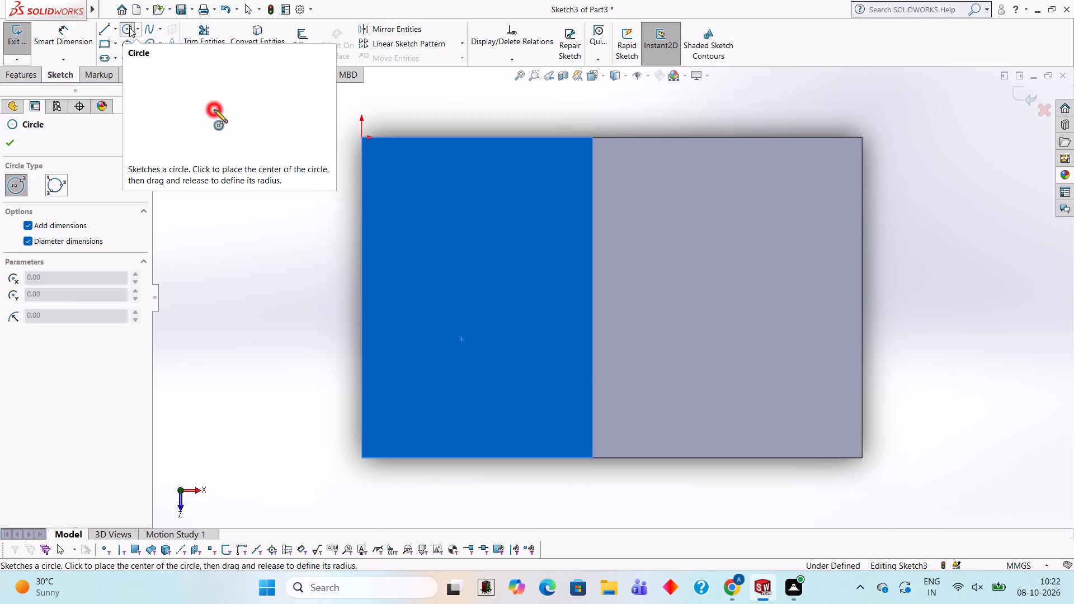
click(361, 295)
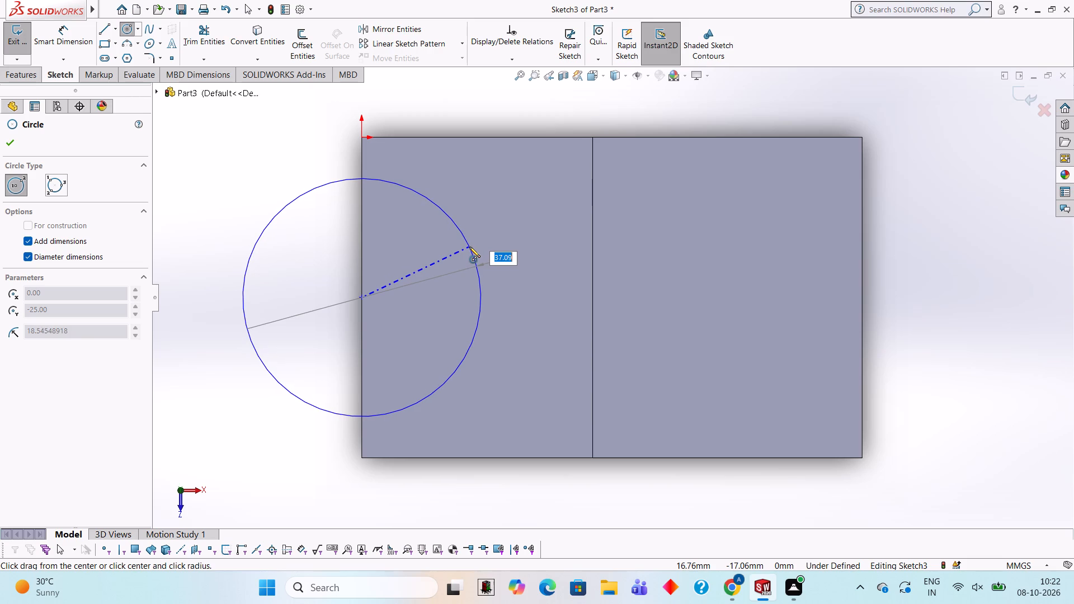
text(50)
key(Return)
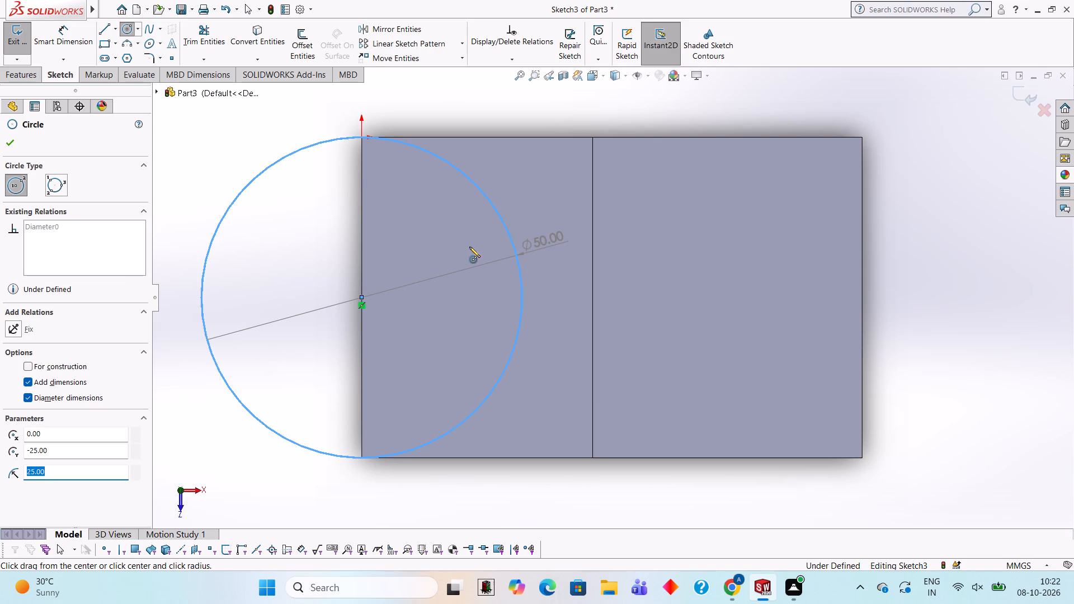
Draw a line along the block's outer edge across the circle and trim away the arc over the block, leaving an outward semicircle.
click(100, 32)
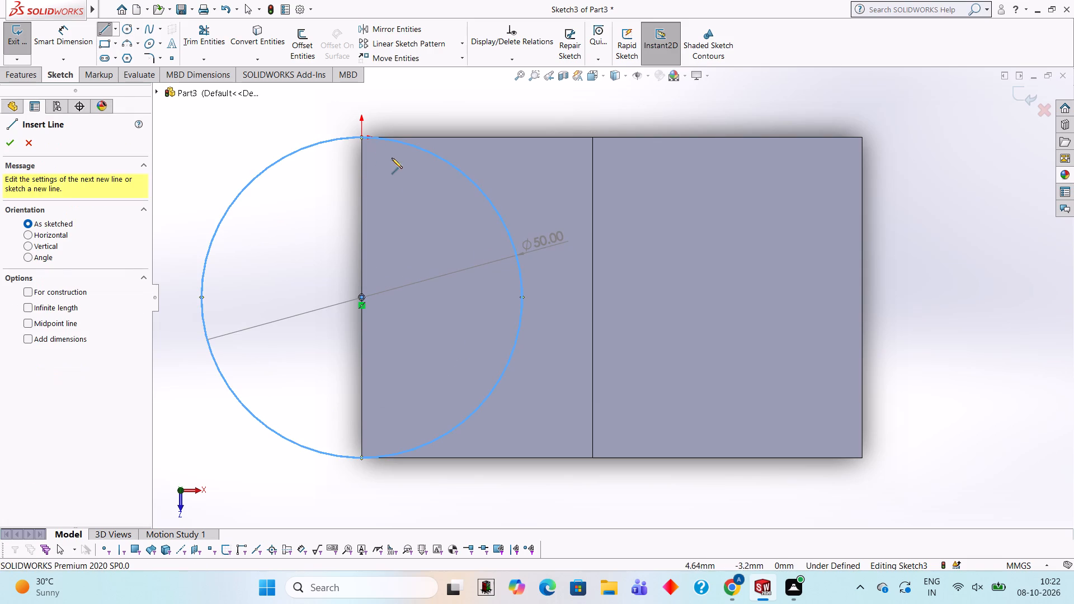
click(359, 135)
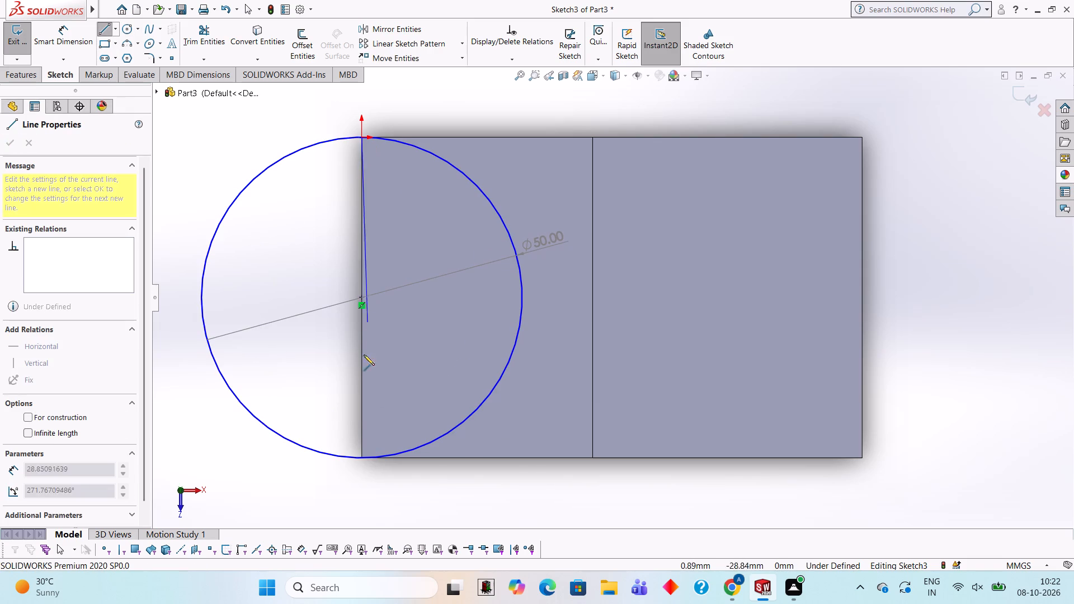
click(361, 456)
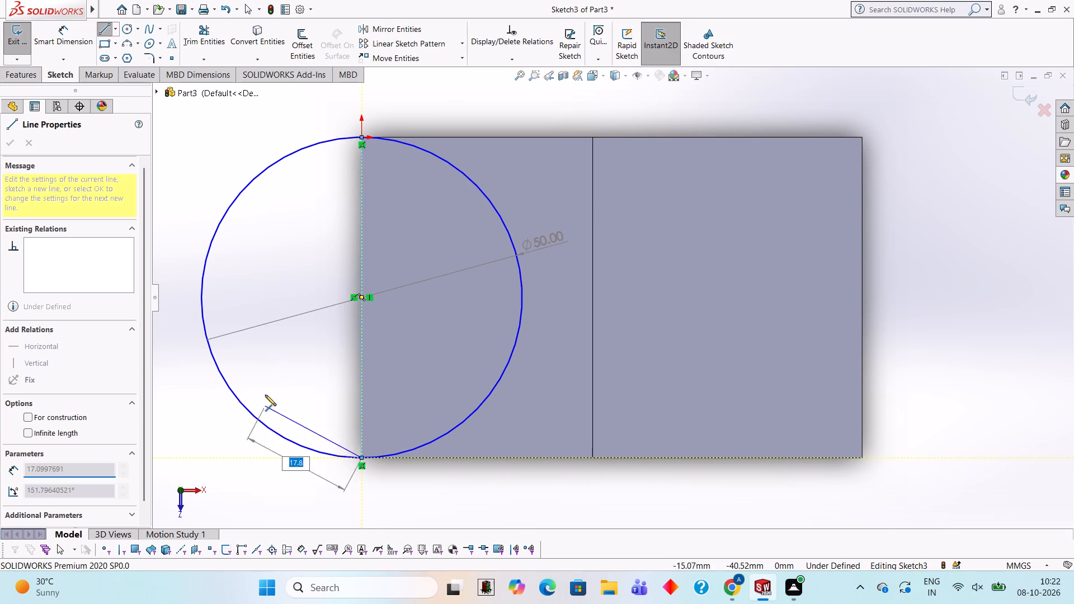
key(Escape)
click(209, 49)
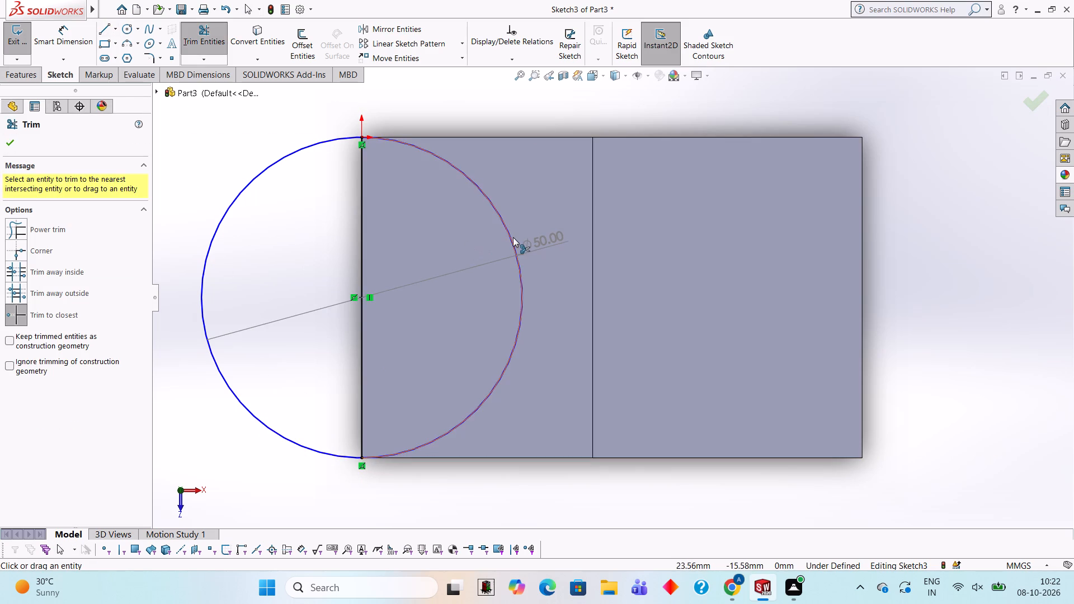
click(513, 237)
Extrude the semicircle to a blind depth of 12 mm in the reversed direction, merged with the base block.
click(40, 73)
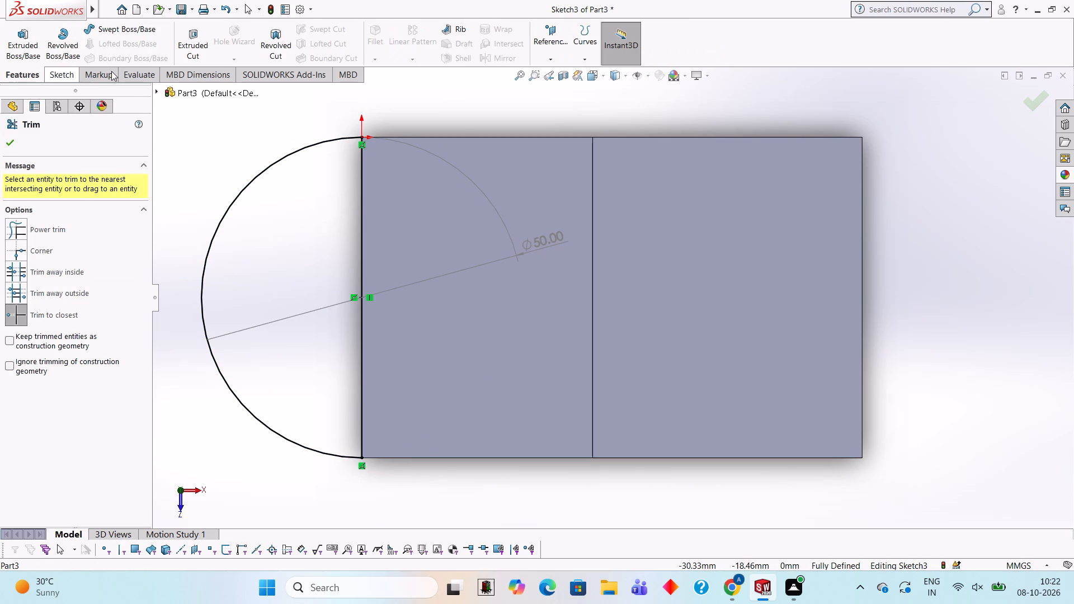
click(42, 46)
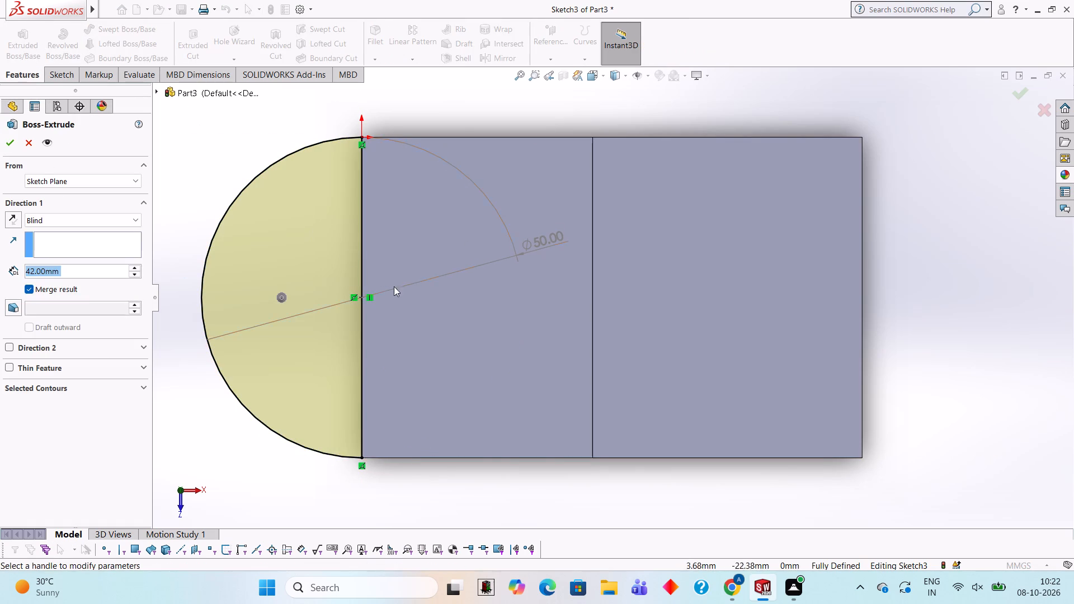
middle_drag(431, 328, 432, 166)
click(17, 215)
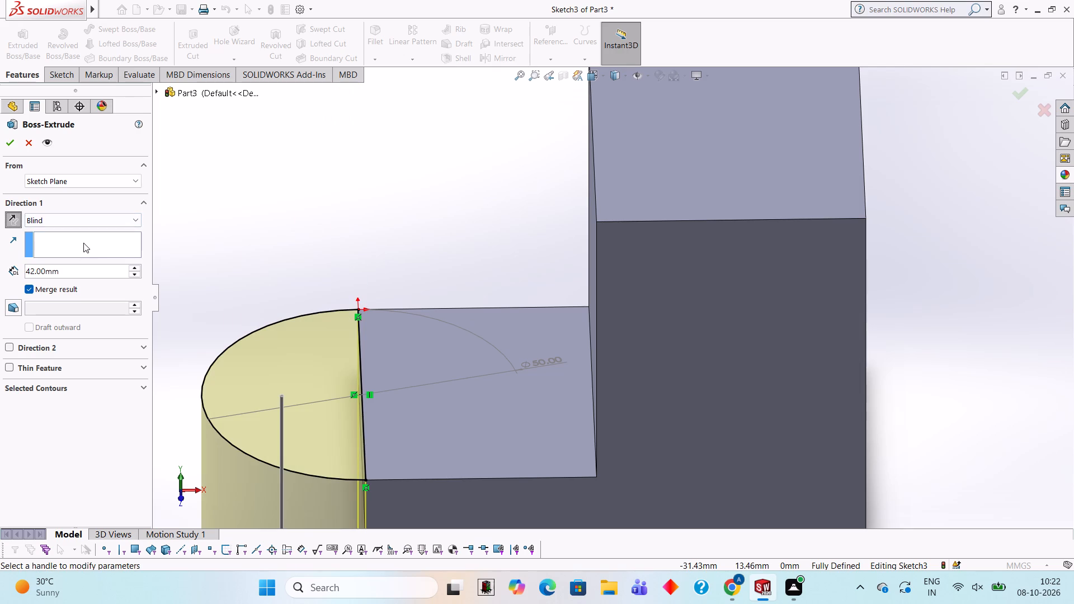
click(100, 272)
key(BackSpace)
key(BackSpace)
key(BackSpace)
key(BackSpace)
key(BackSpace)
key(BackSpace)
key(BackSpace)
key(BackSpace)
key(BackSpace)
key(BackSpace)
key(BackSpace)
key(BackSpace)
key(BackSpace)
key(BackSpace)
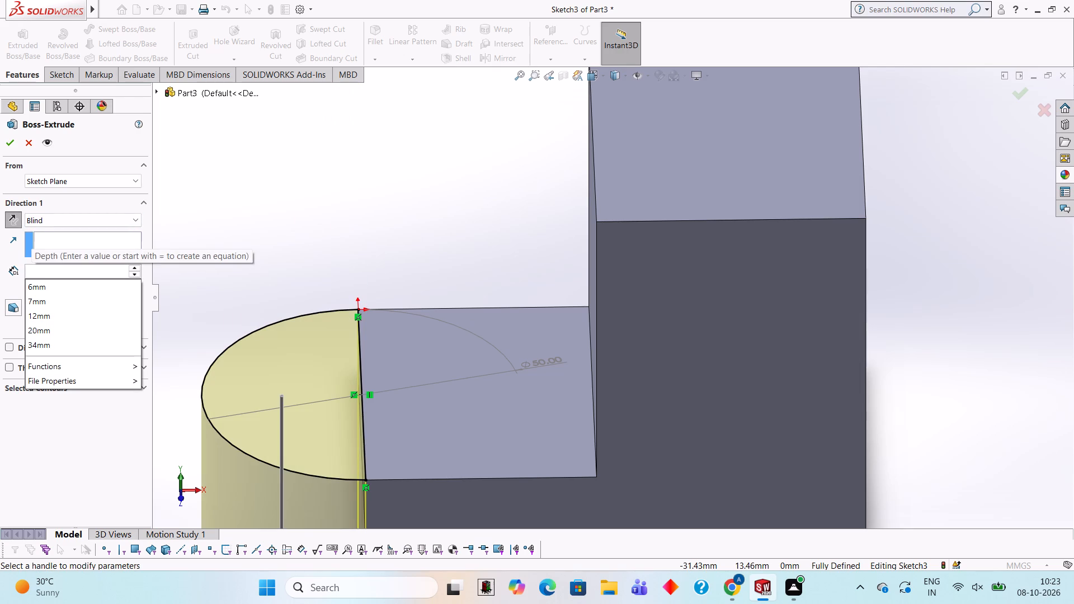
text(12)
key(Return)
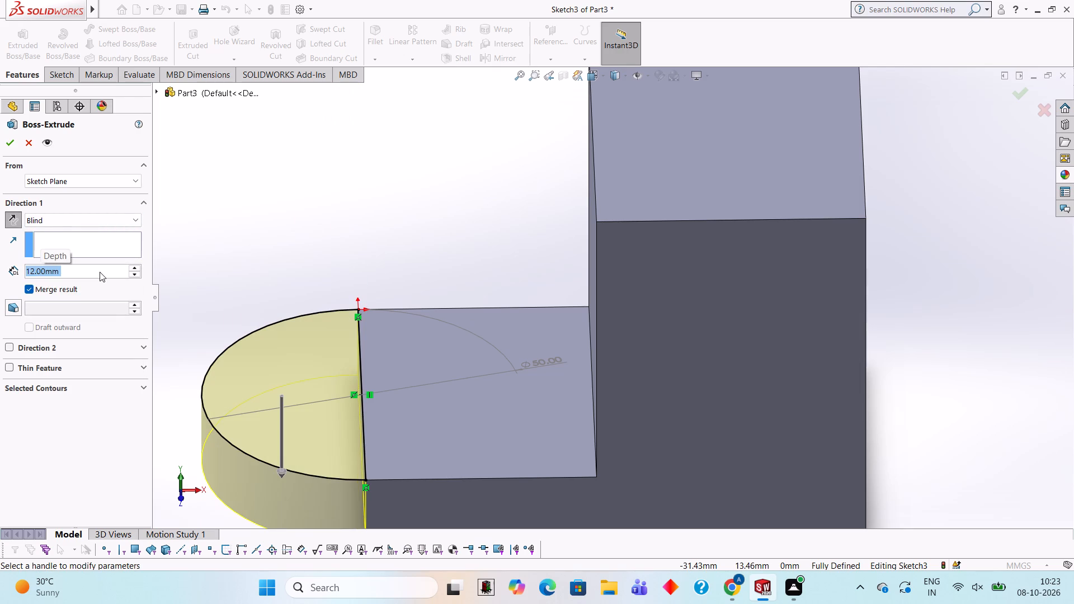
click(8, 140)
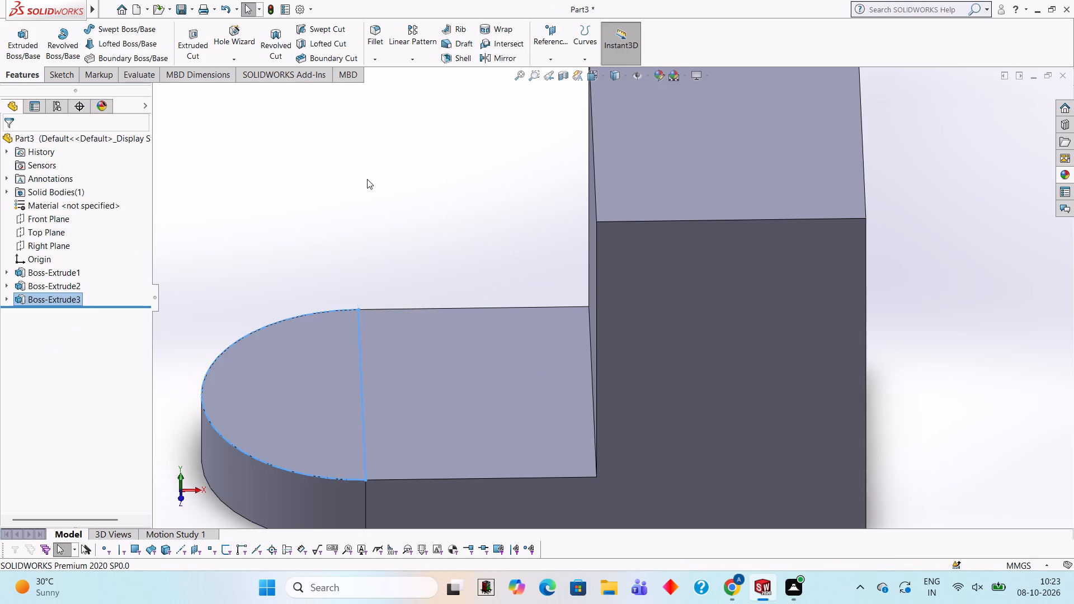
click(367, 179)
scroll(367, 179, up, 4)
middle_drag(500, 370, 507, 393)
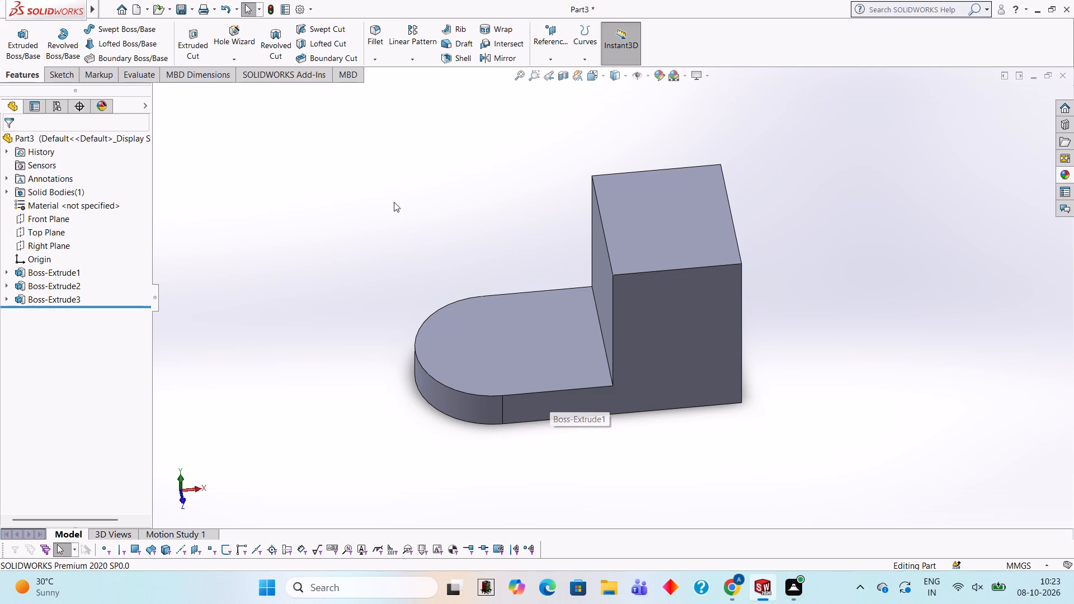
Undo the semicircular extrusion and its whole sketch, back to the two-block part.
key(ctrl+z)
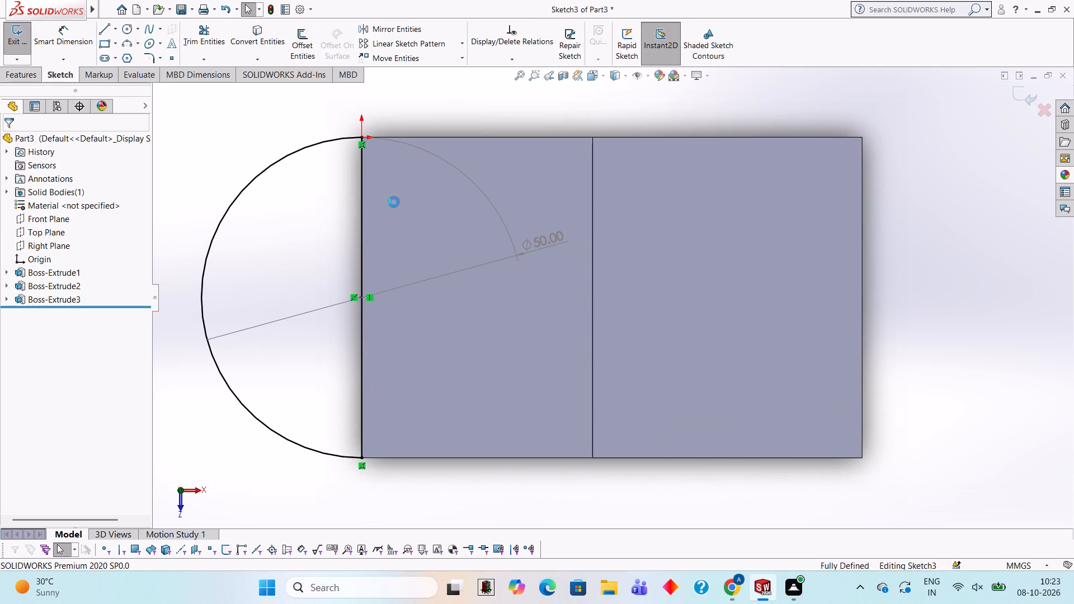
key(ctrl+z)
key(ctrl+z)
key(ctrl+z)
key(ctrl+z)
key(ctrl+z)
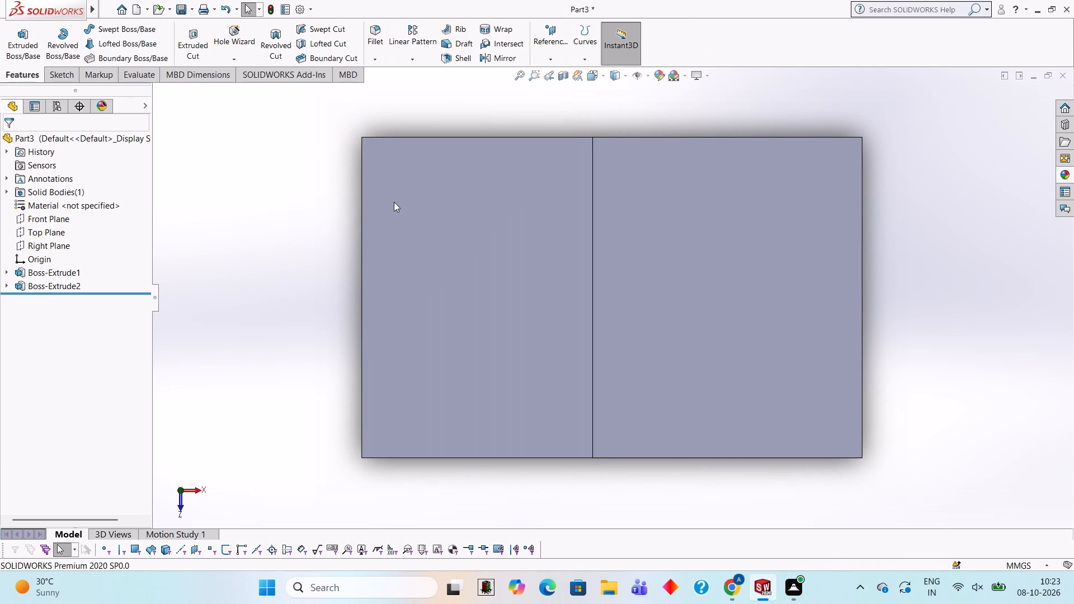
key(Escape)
On the base block's exposed top face, sketch a closed 36 by 50 mm rectangle with lines along the face's edges, starting at the origin.
click(58, 76)
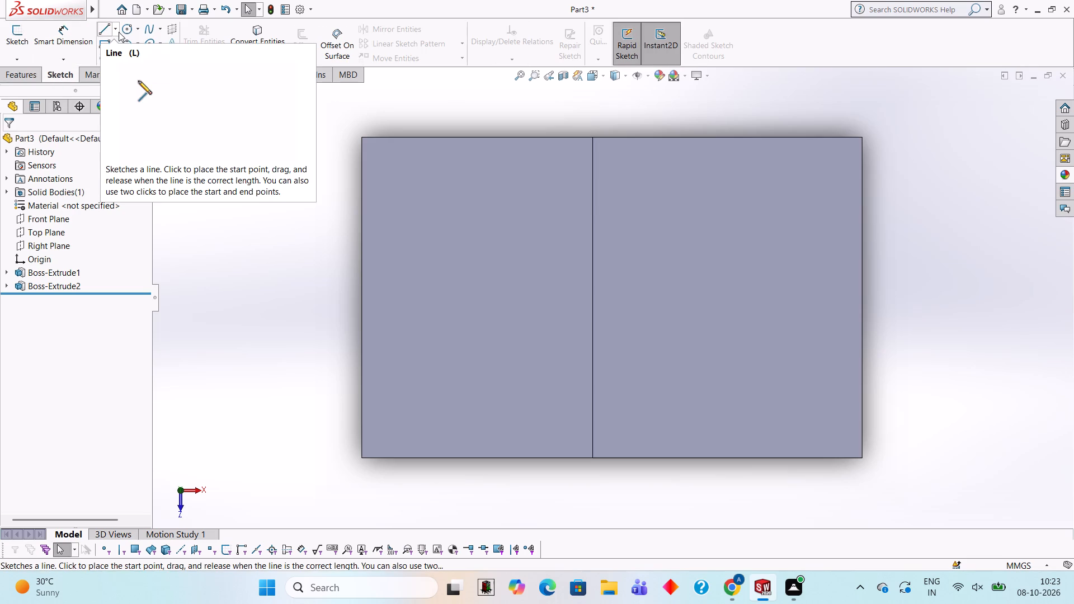
click(109, 31)
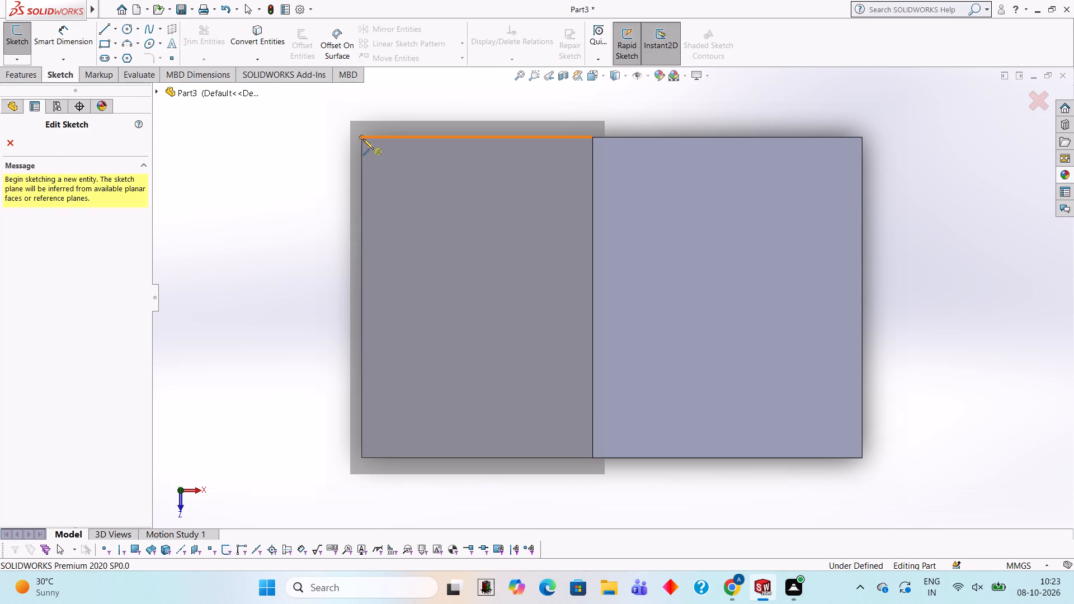
key(Escape)
click(477, 228)
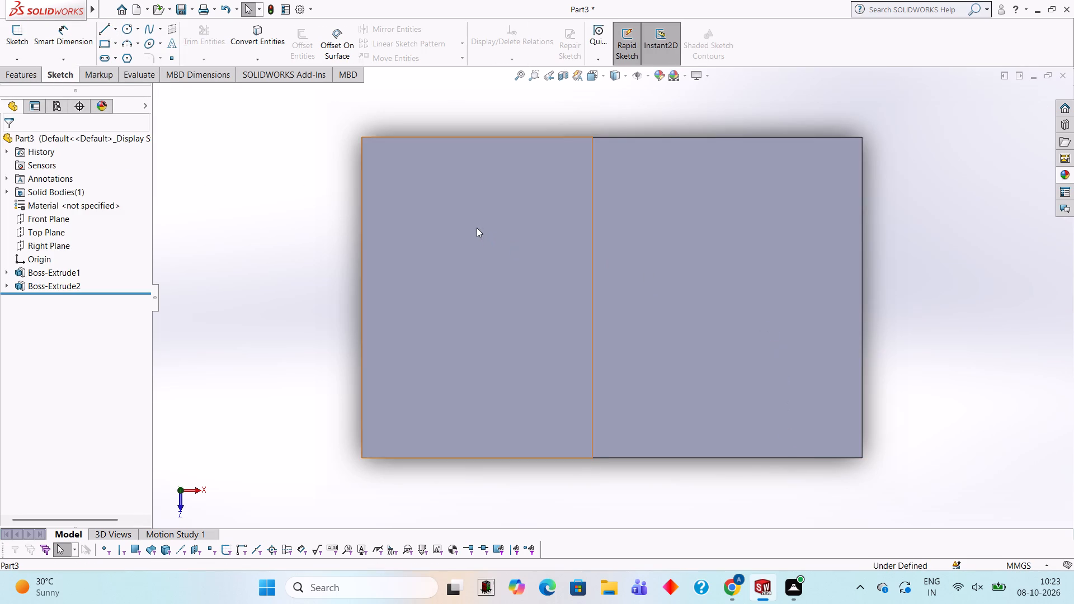
click(527, 196)
key(ctrl+8)
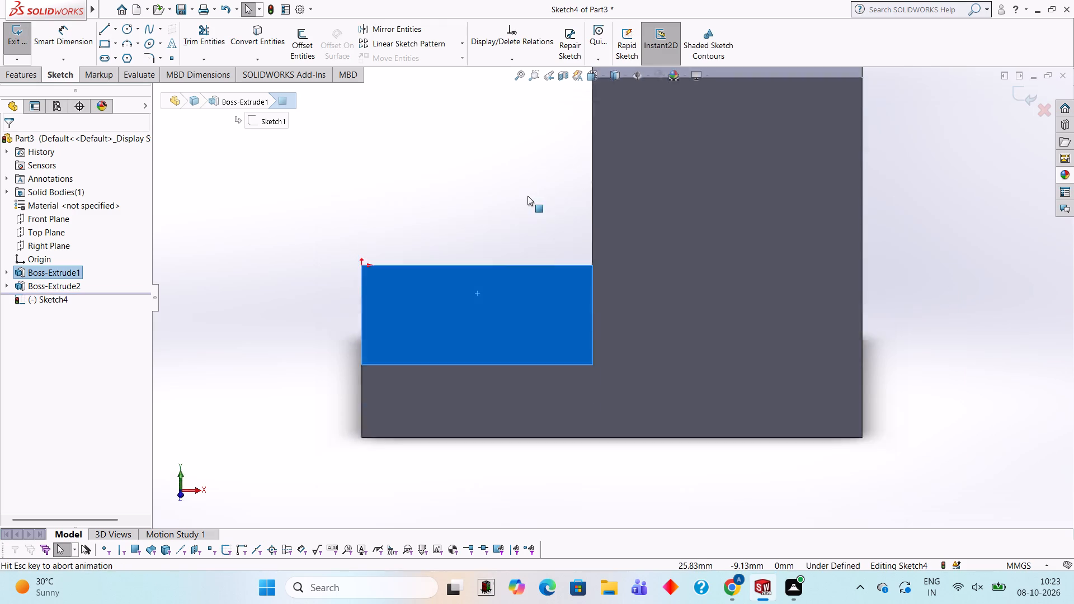
key(ctrl+8)
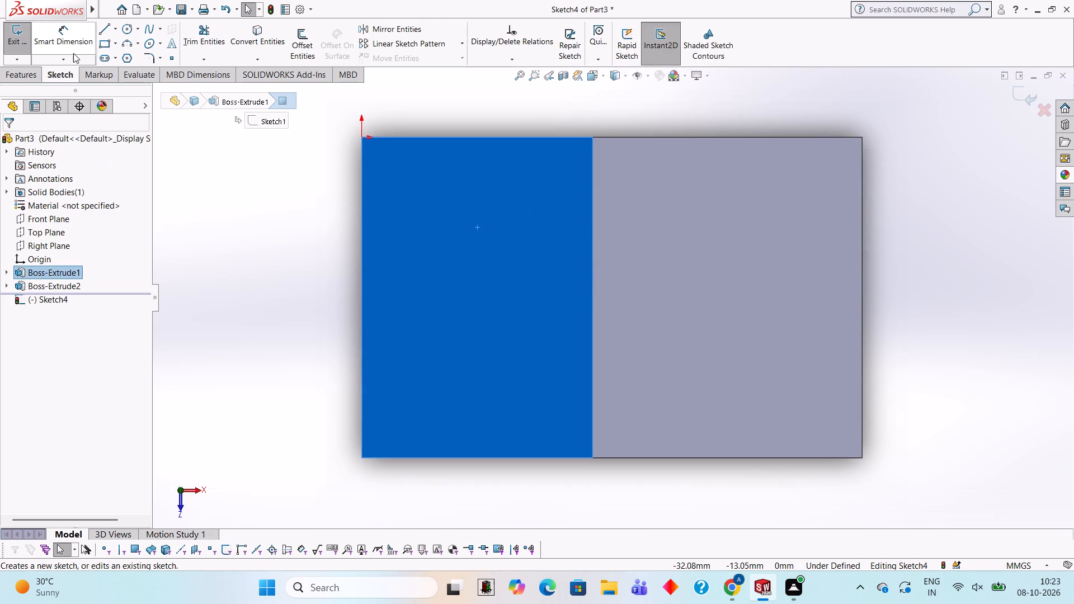
click(103, 32)
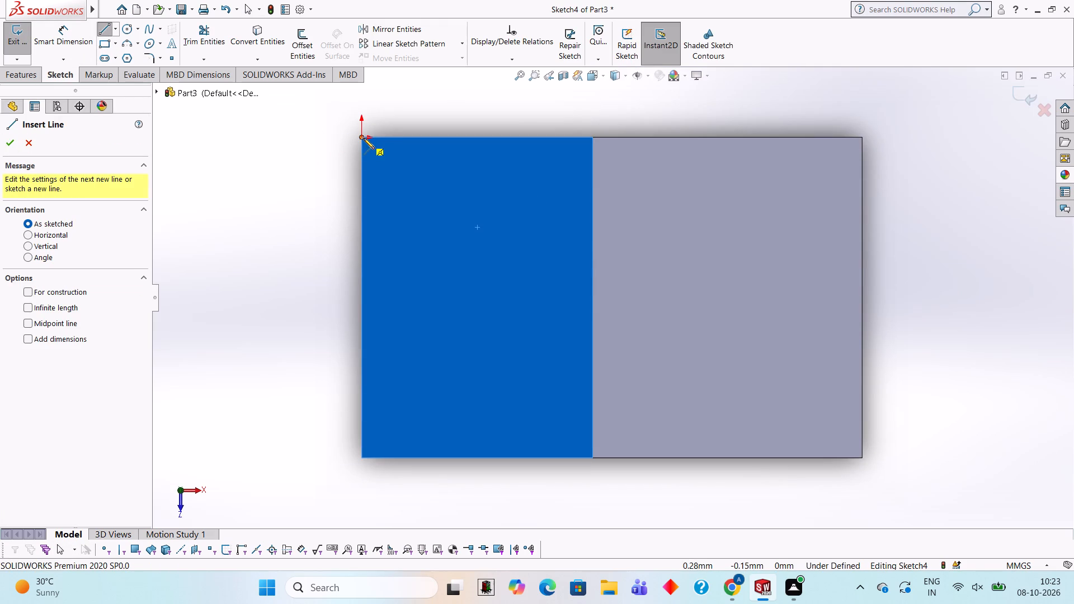
click(364, 138)
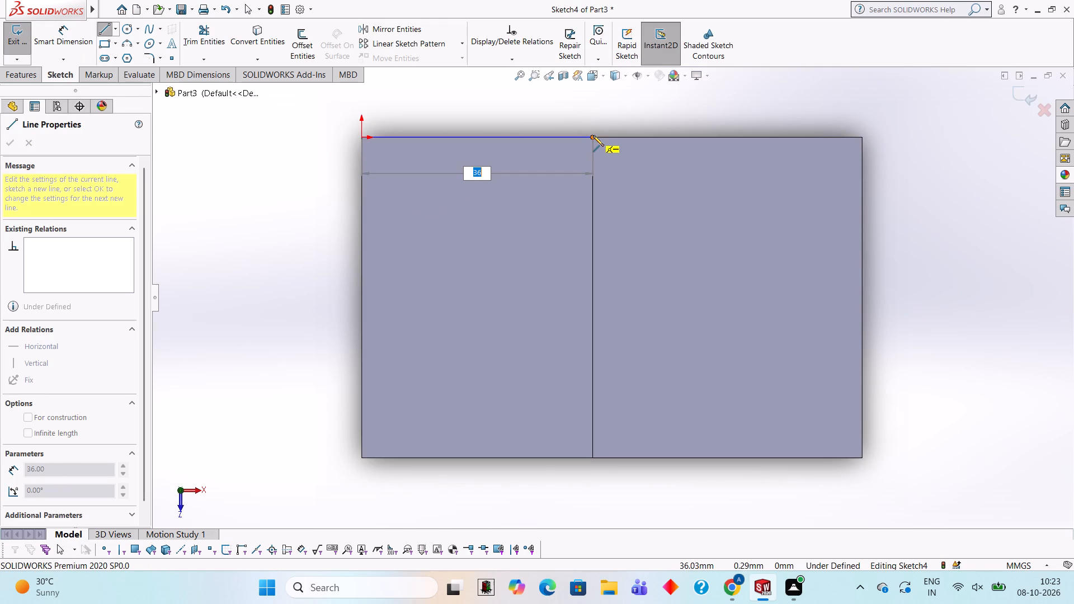
click(593, 135)
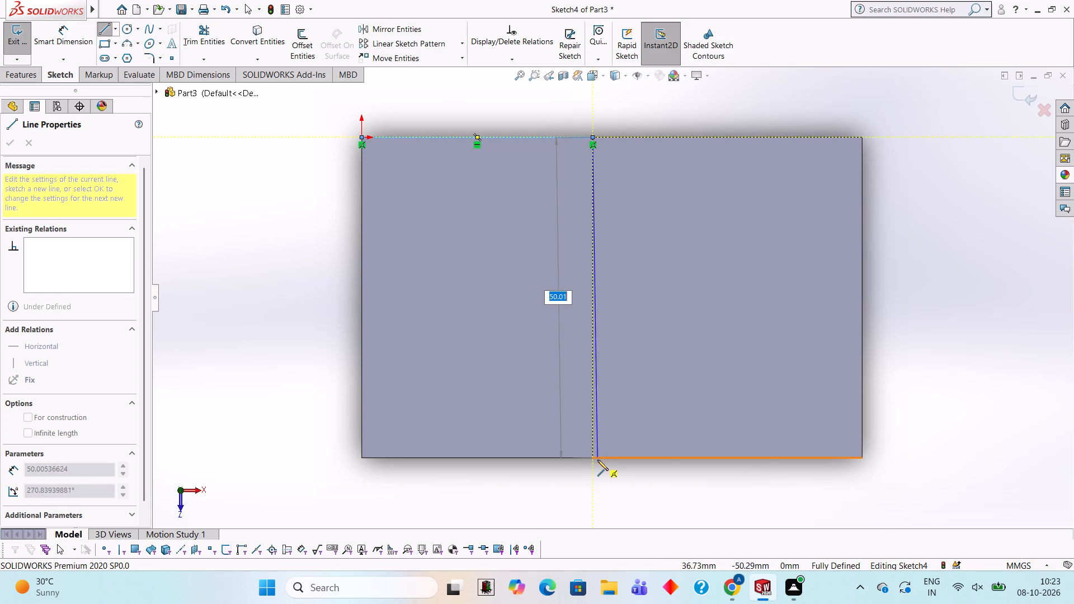
click(592, 460)
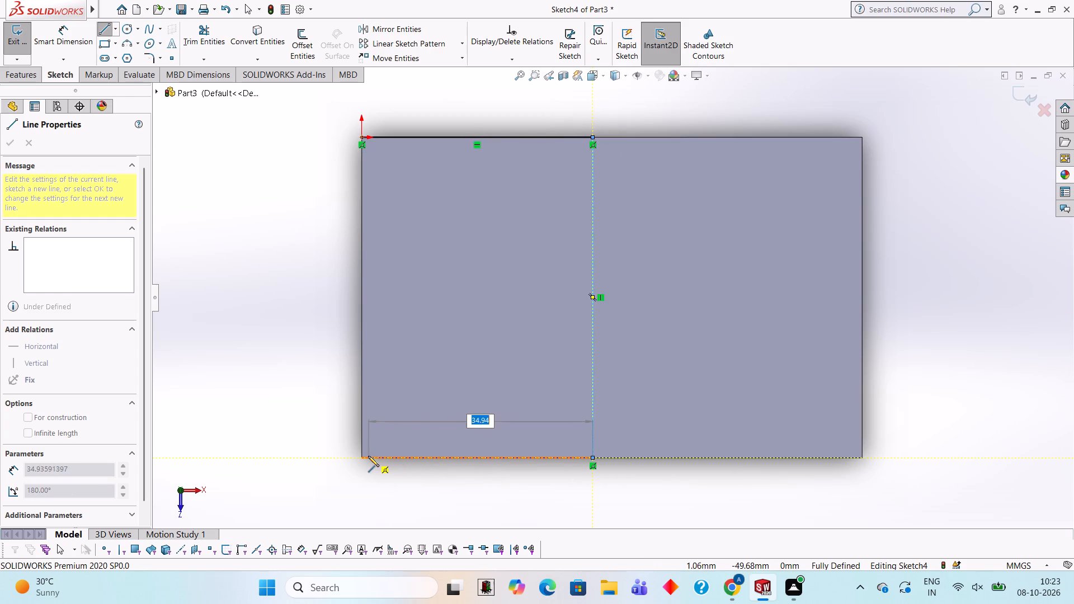
click(360, 456)
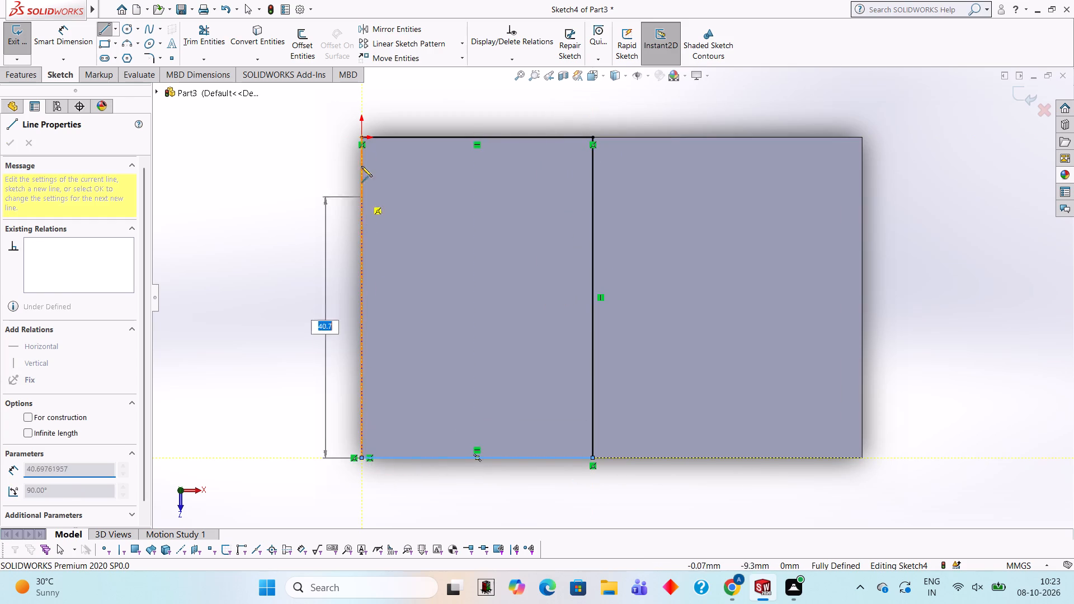
click(361, 135)
key(Escape)
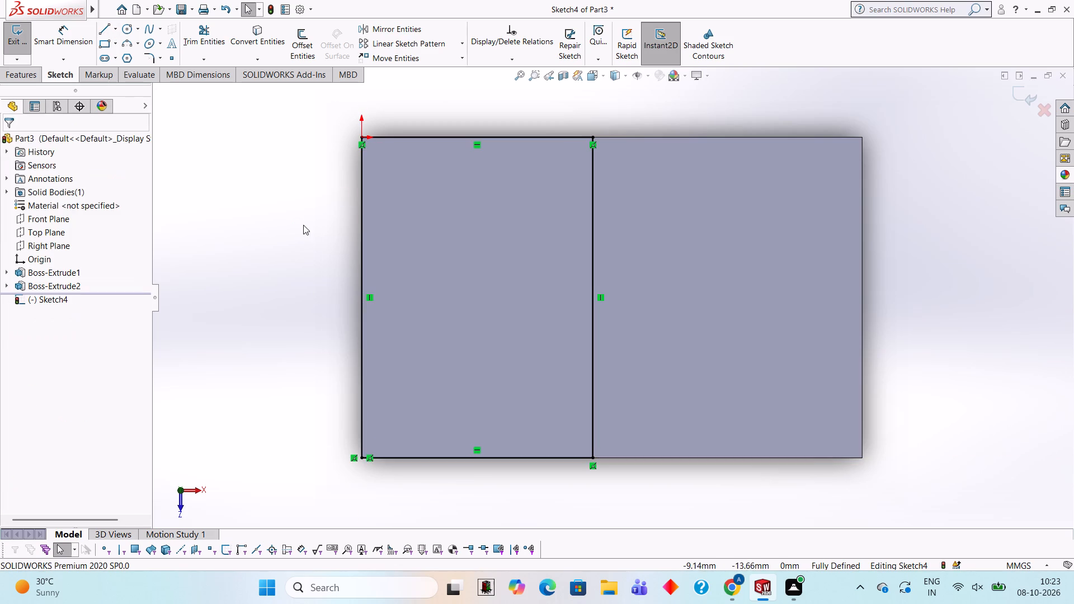
click(32, 80)
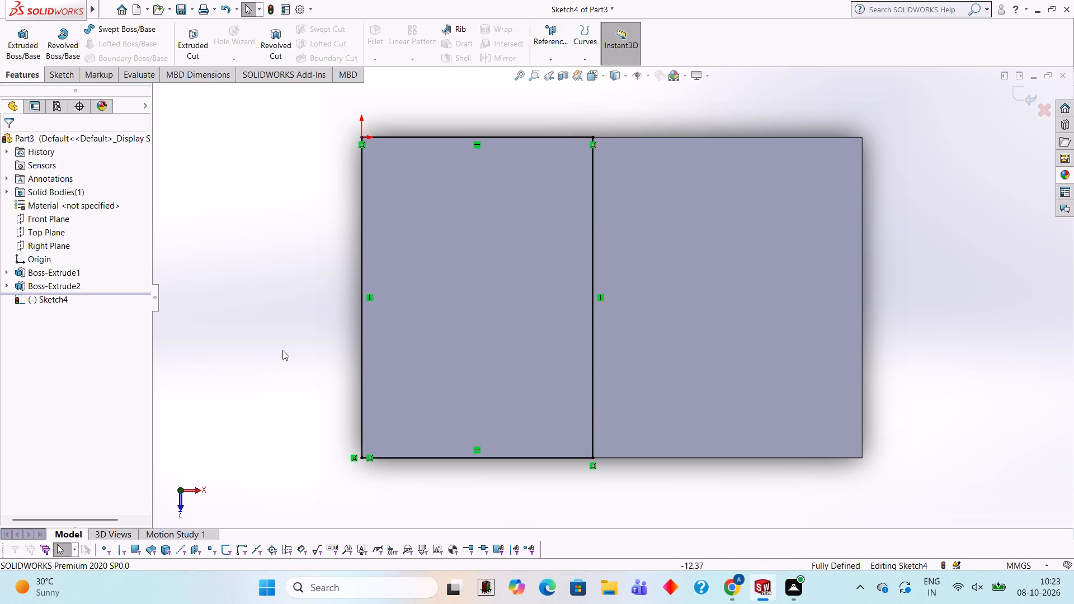
key(Escape)
Undo the rectangle's four sketch lines on the base's exposed top face, keeping the empty sketch open.
key(ctrl+z)
key(ctrl+z)
key(ctrl+z)
key(ctrl+z)
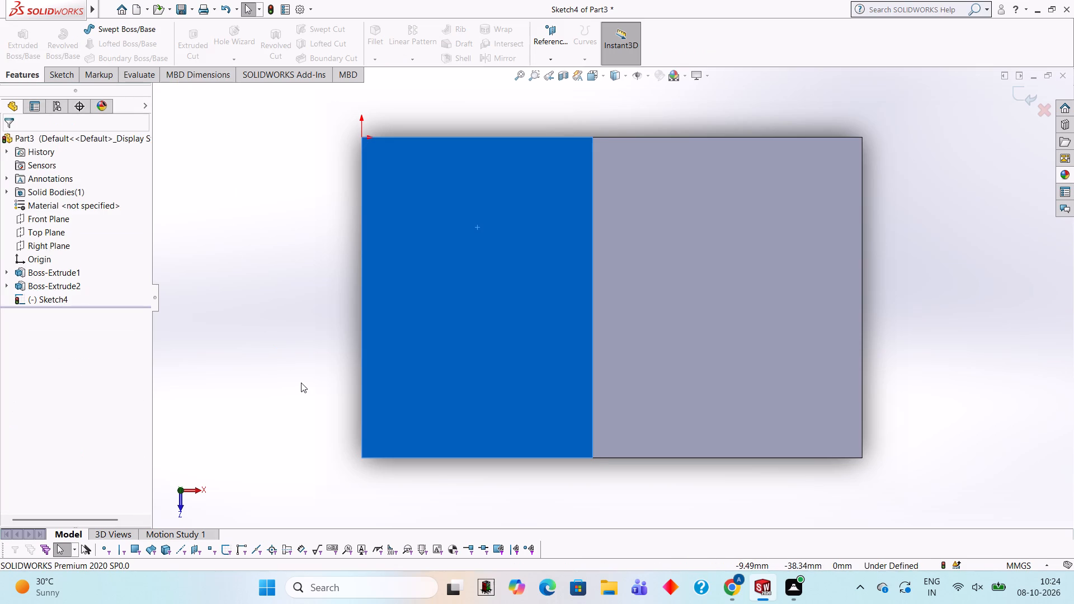
key(Escape)
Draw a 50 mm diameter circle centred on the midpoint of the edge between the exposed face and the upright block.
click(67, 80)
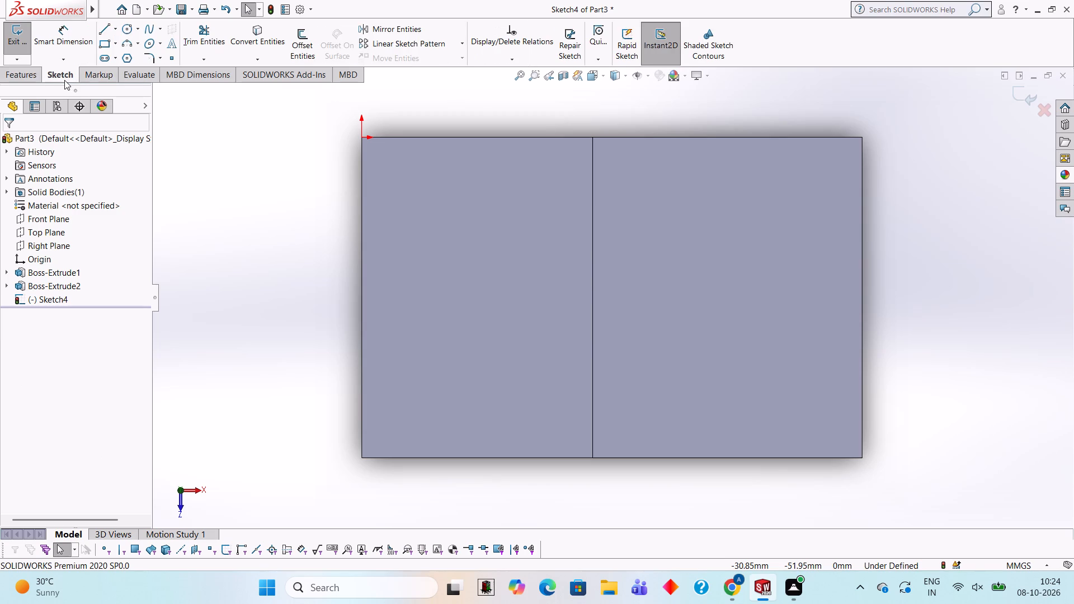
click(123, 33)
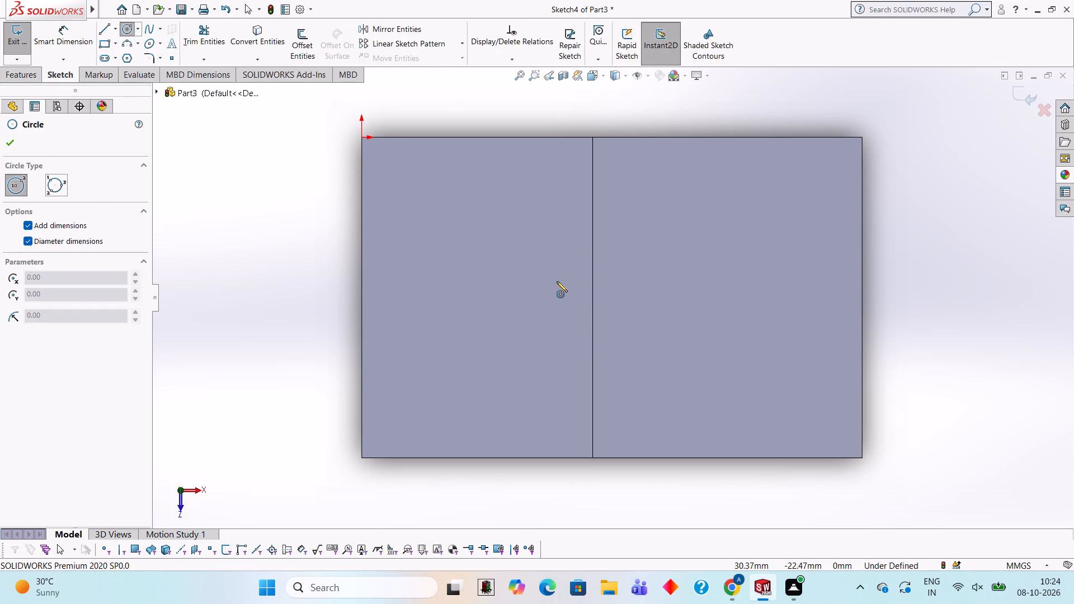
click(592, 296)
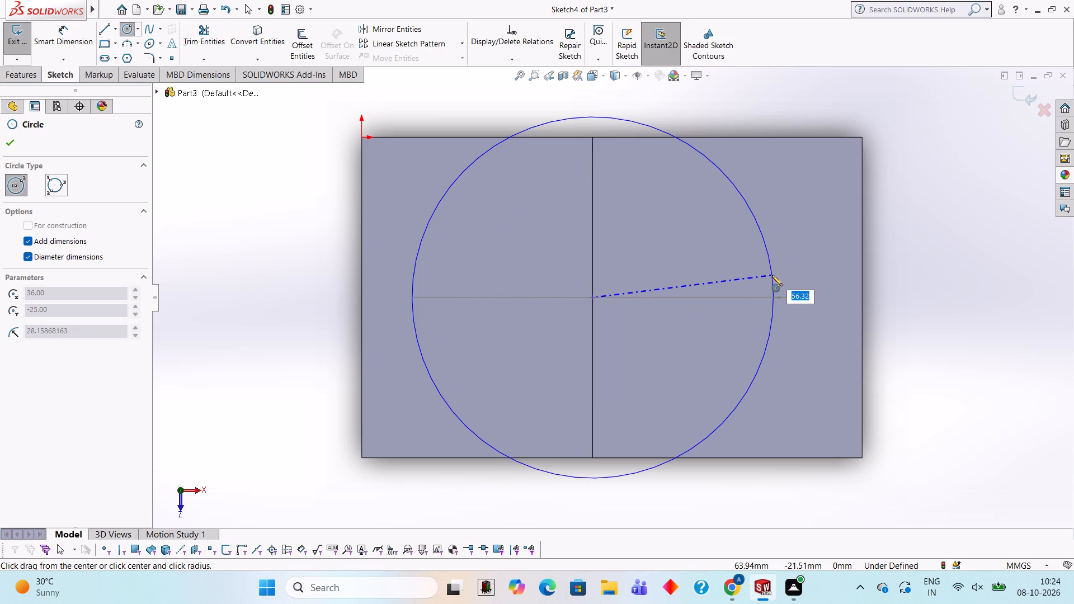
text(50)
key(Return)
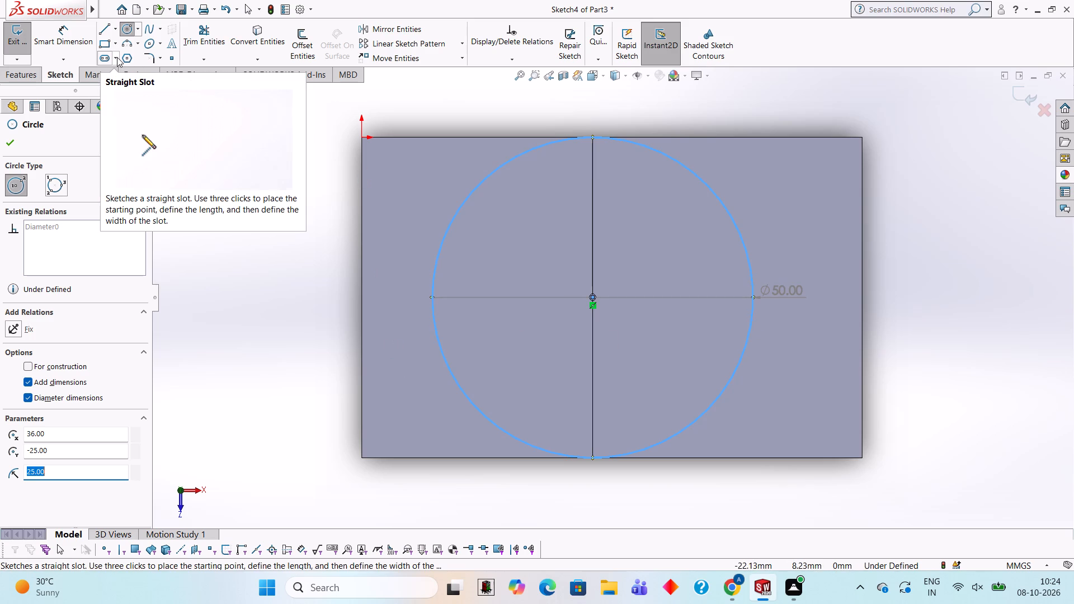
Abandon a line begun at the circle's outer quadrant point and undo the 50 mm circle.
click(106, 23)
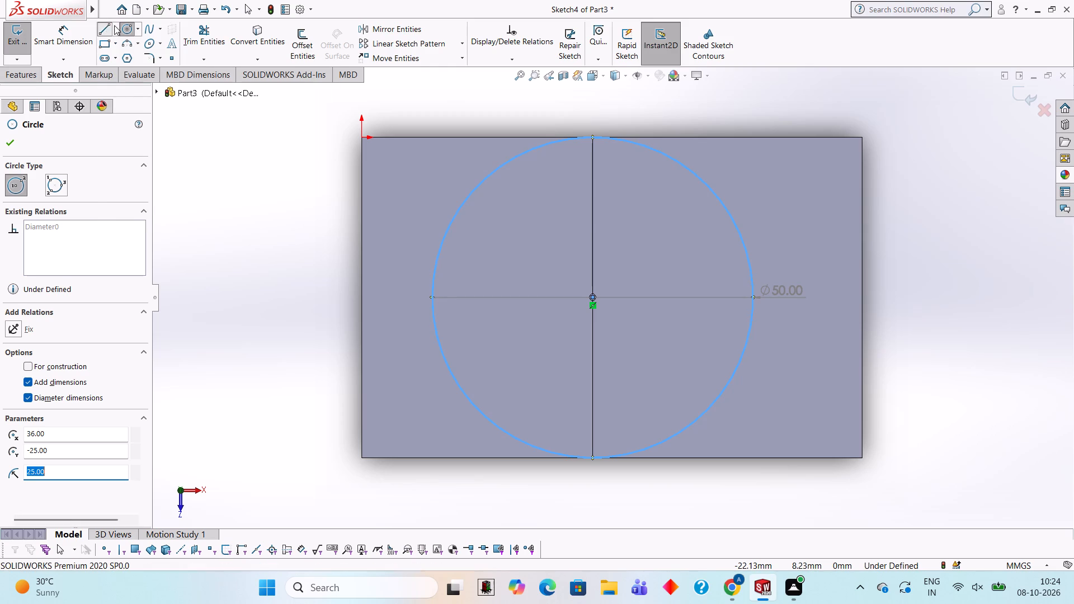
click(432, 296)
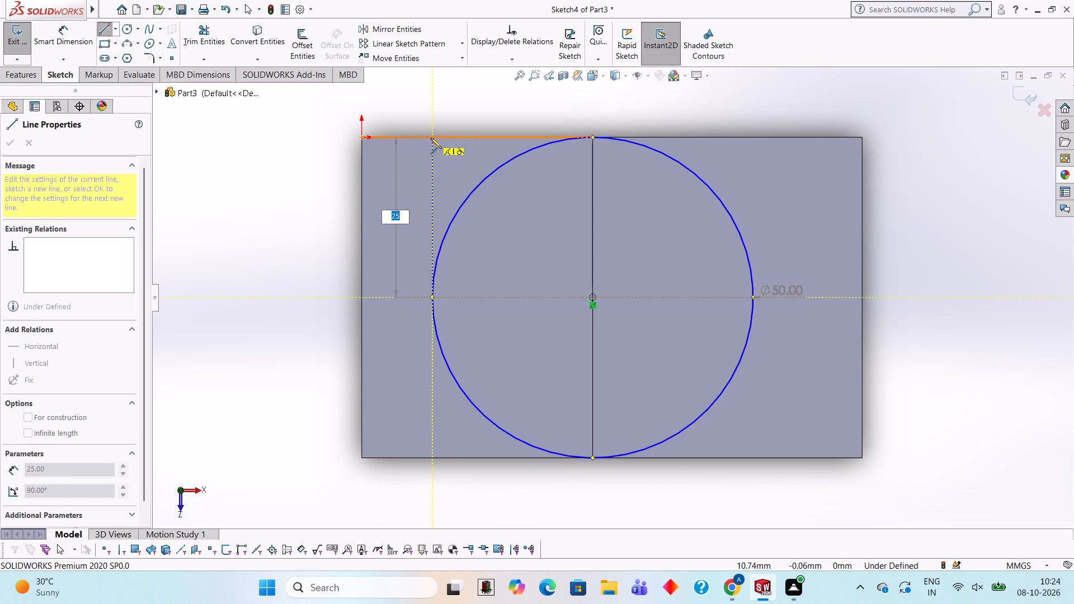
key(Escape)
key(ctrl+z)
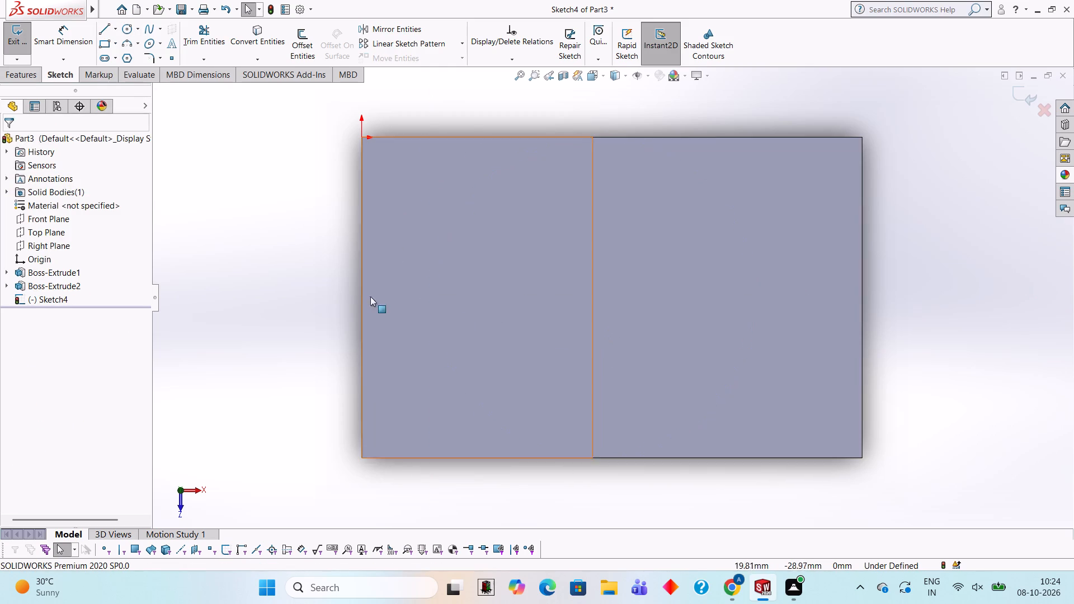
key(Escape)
Draw a 25 mm horizontal line from the midpoint of the upright block's edge toward the base's exposed end.
click(104, 27)
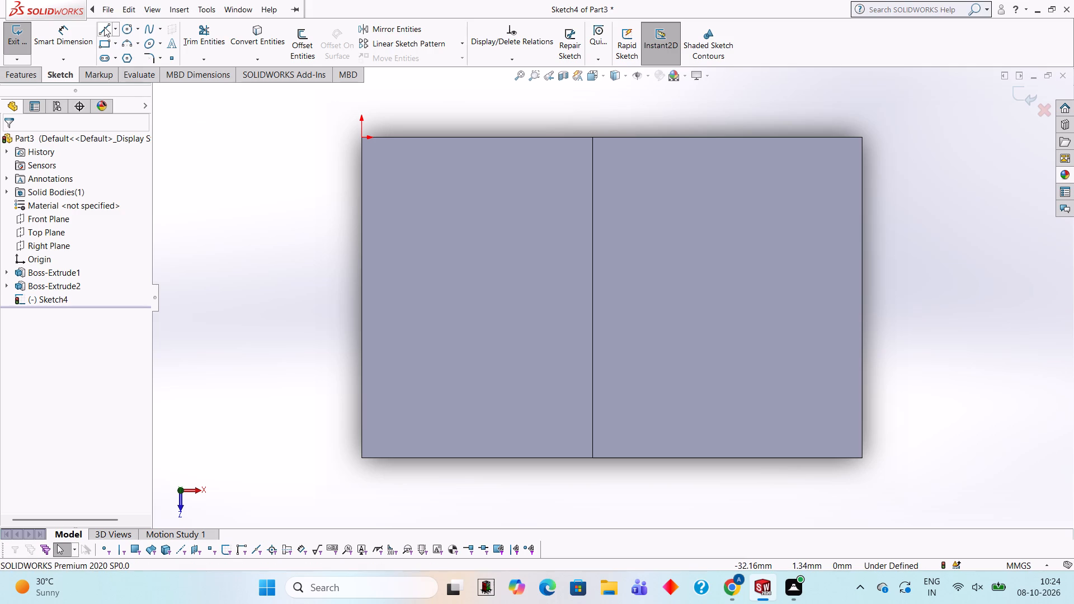
click(592, 296)
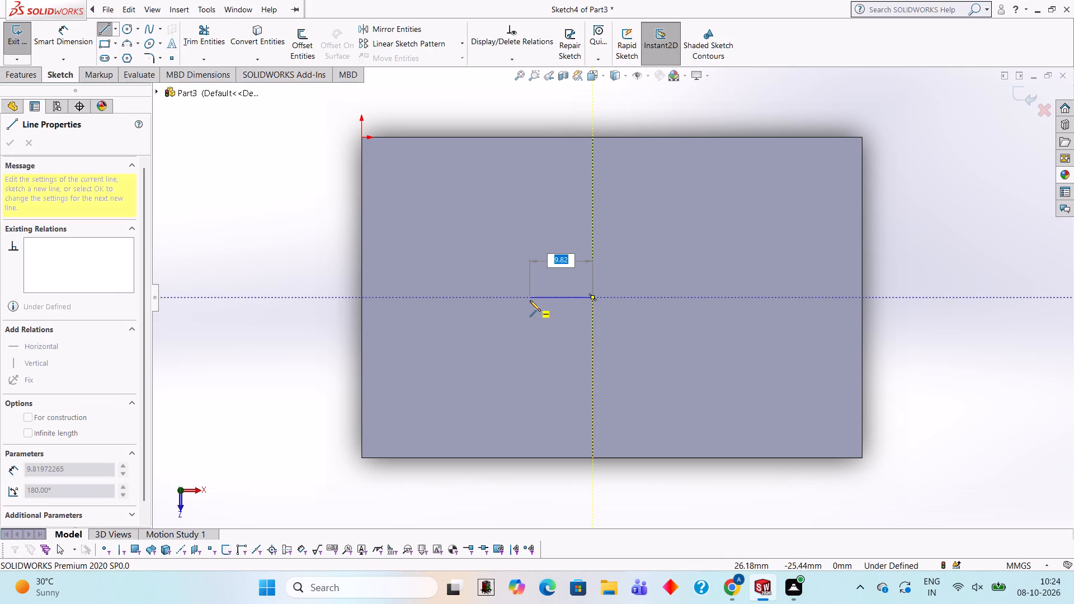
text(25)
key(Return)
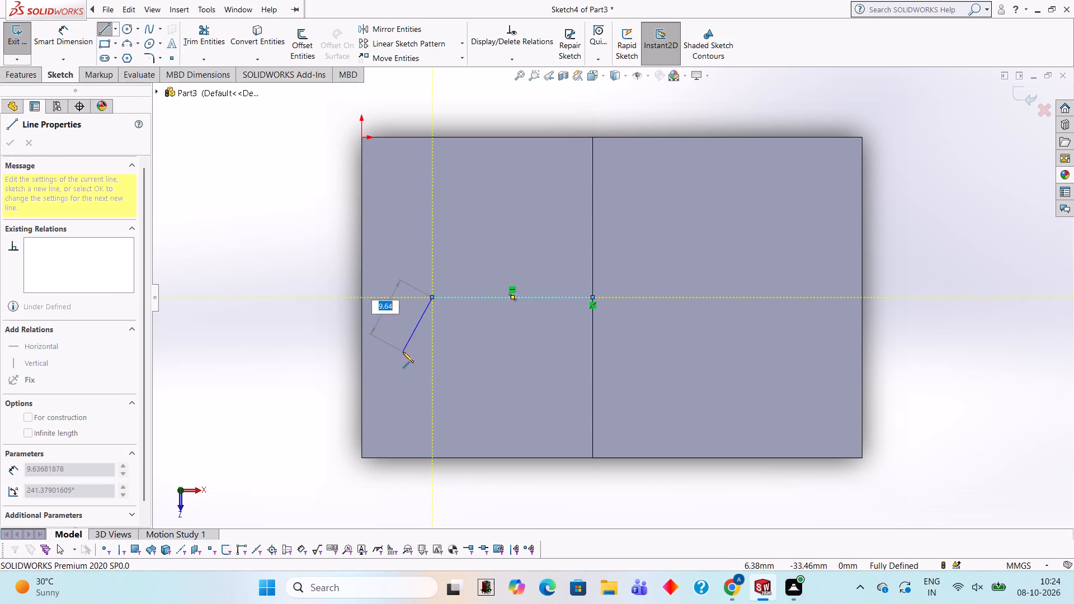
key(Escape)
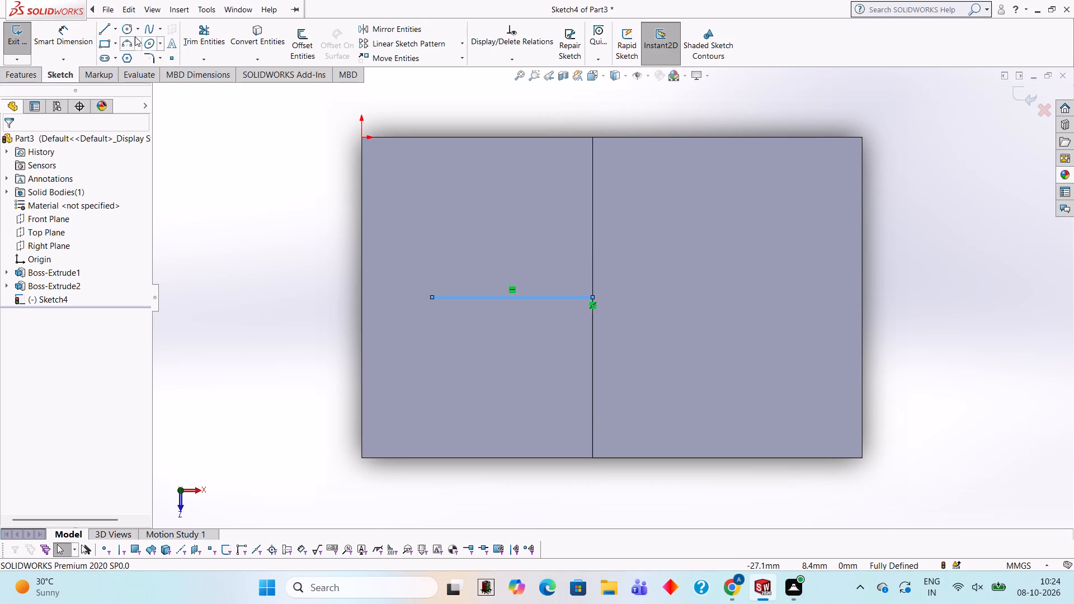
Draw a 50 mm diameter circle centred on the free end of the 25 mm line.
click(125, 30)
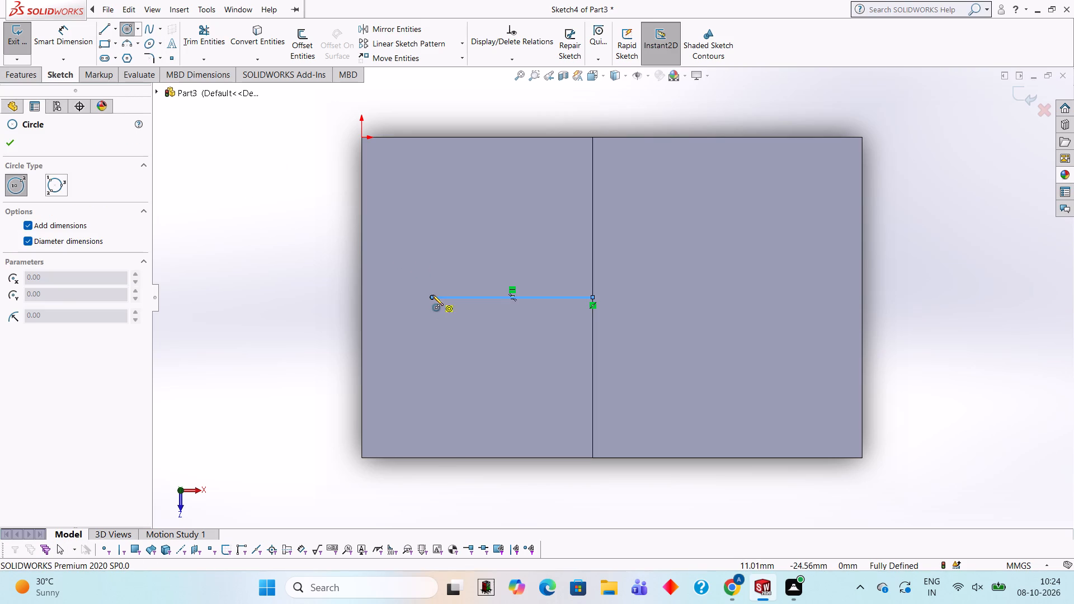
click(430, 295)
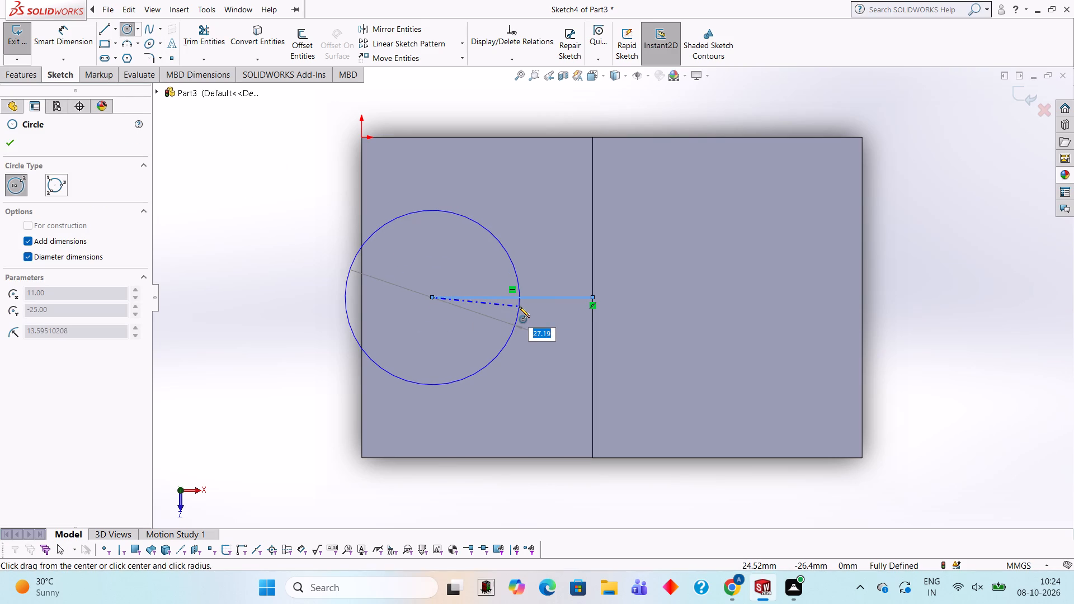
text(50)
key(Return)
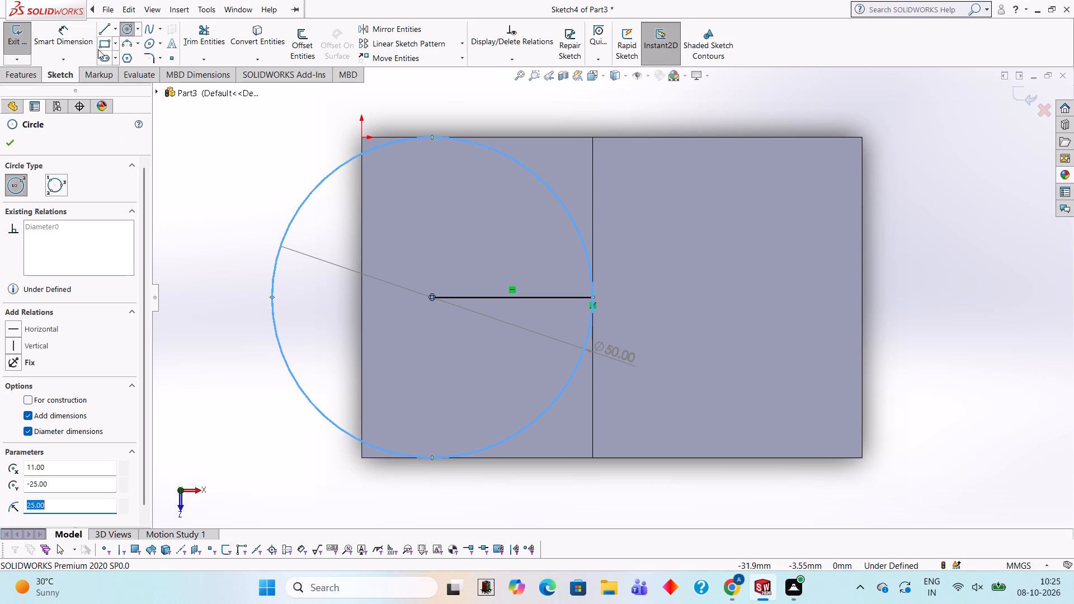
Start a line at the circle's quadrant point beyond the base's exposed end.
click(103, 30)
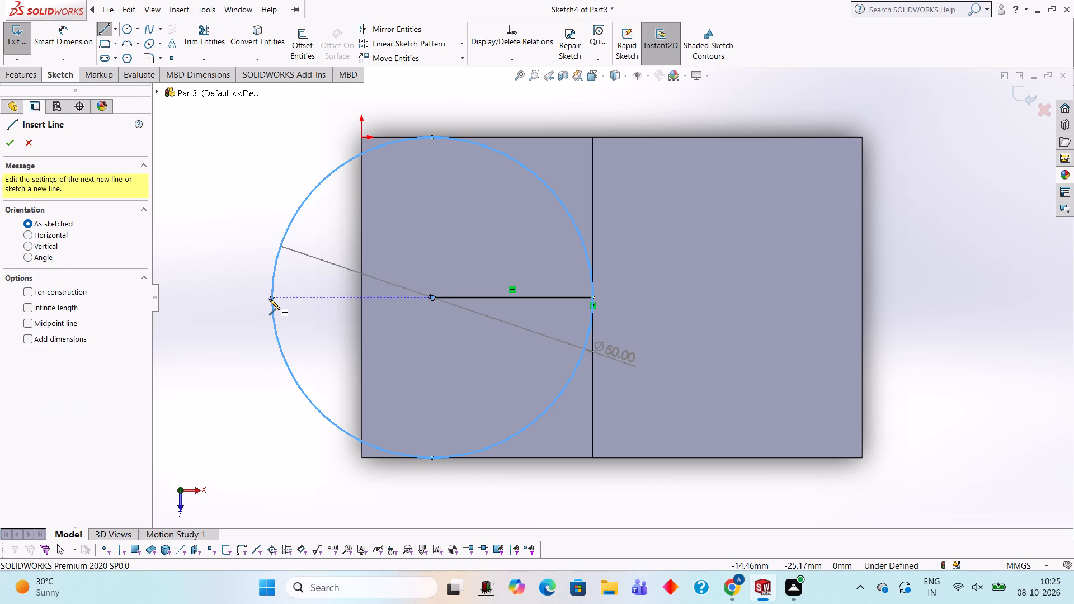
click(271, 295)
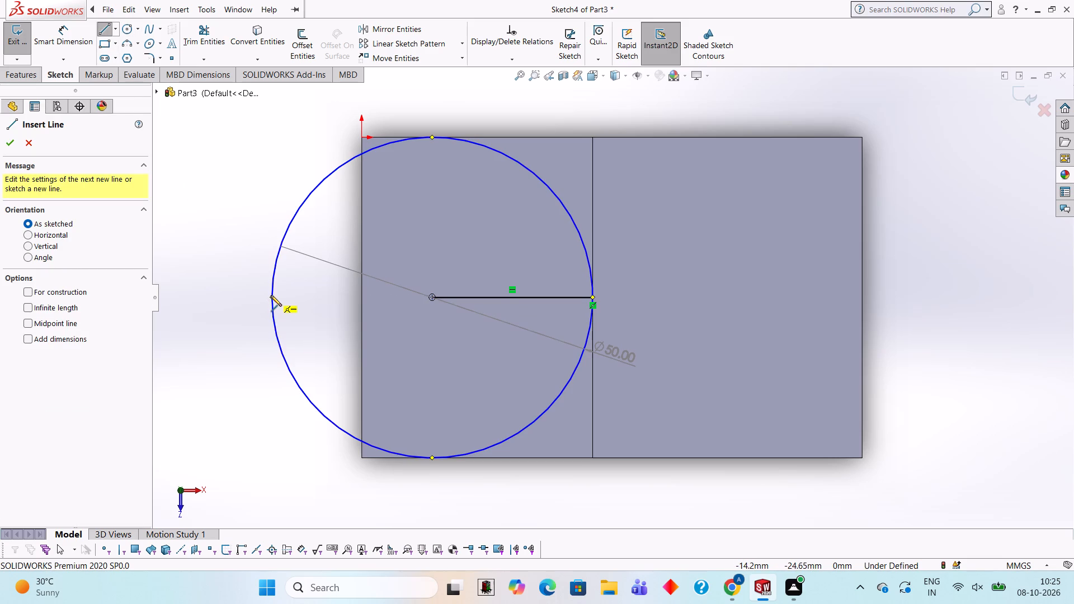
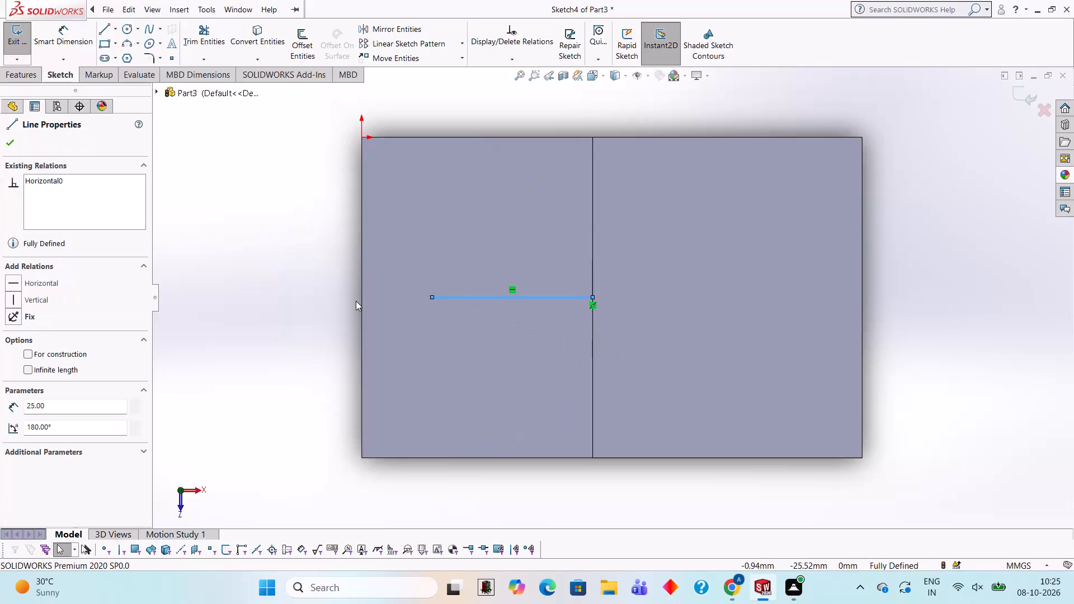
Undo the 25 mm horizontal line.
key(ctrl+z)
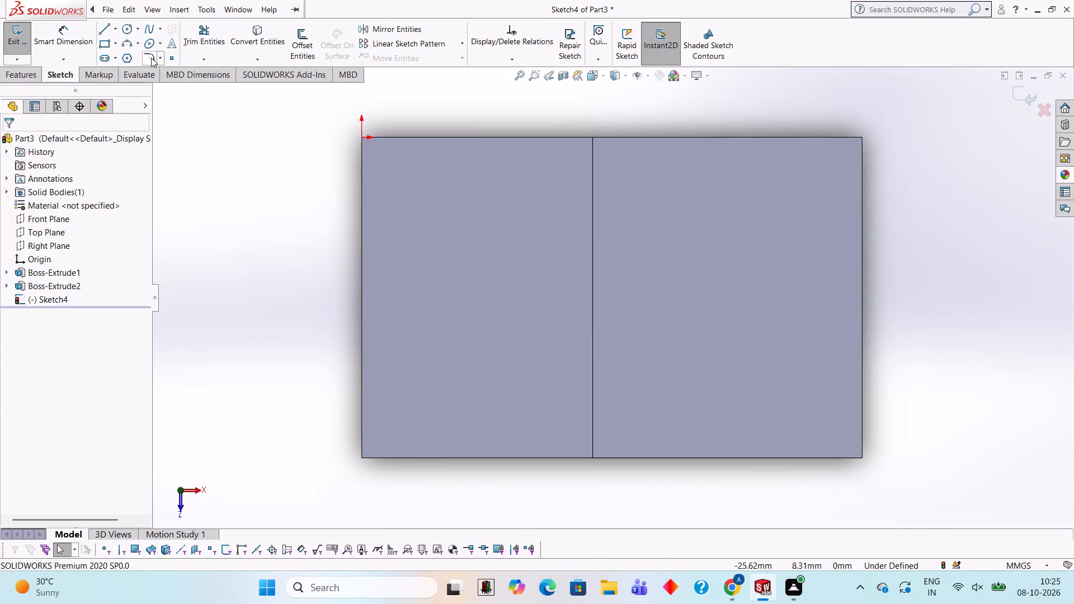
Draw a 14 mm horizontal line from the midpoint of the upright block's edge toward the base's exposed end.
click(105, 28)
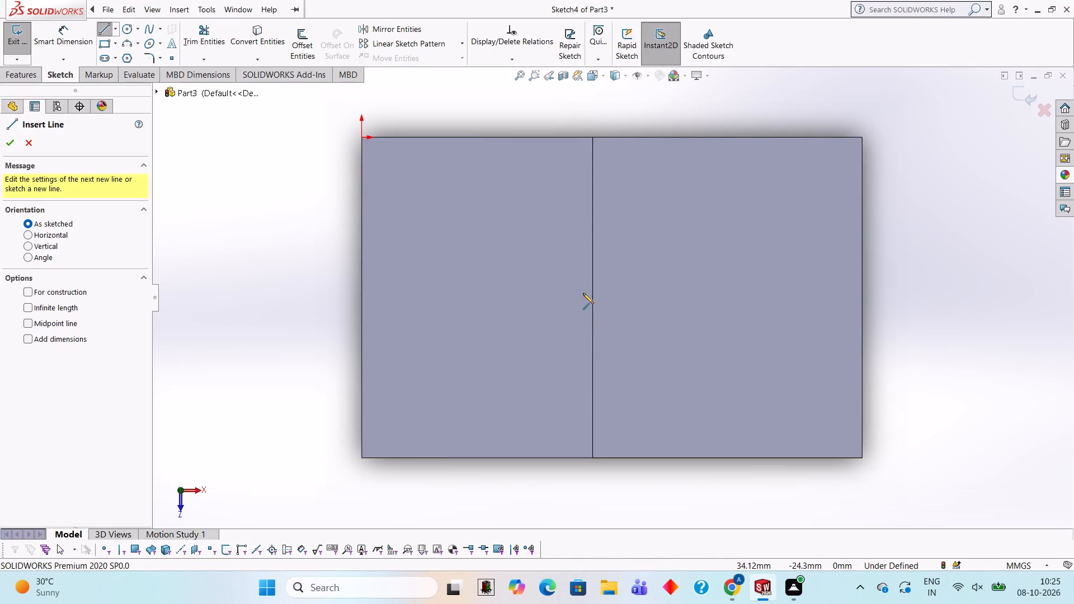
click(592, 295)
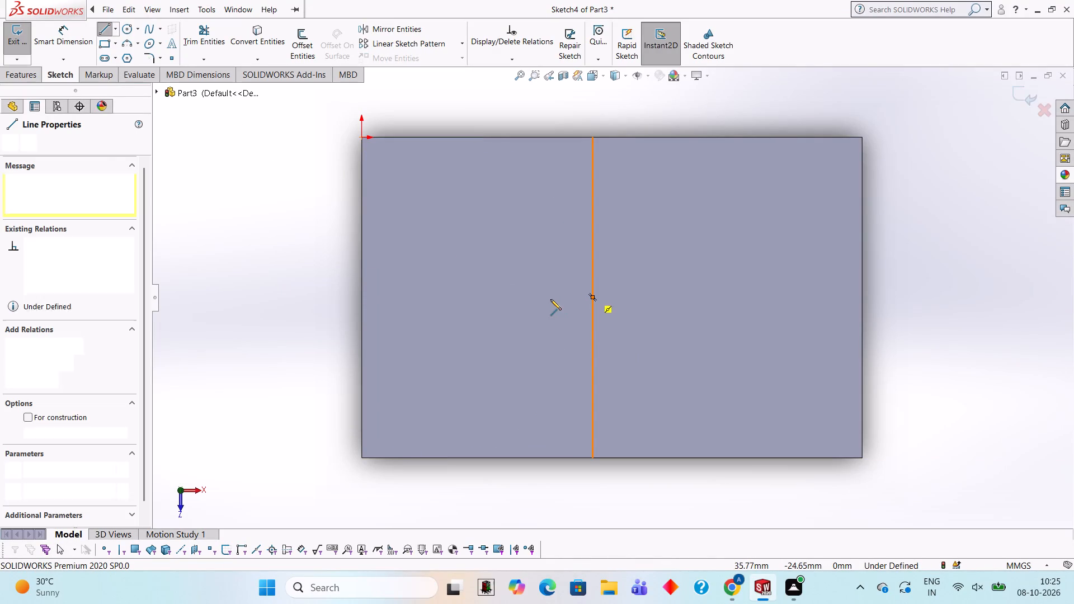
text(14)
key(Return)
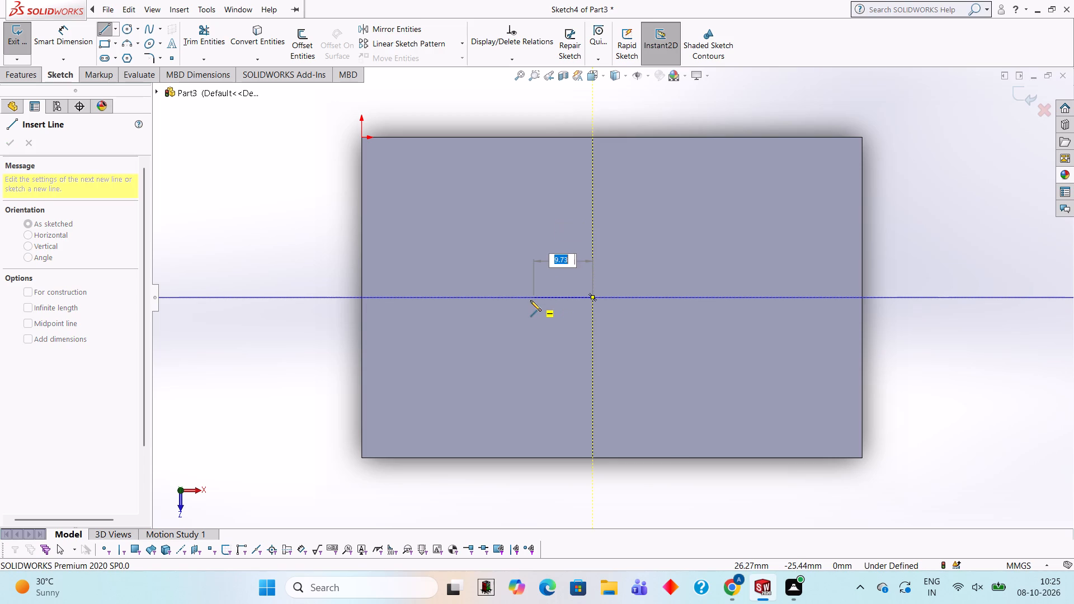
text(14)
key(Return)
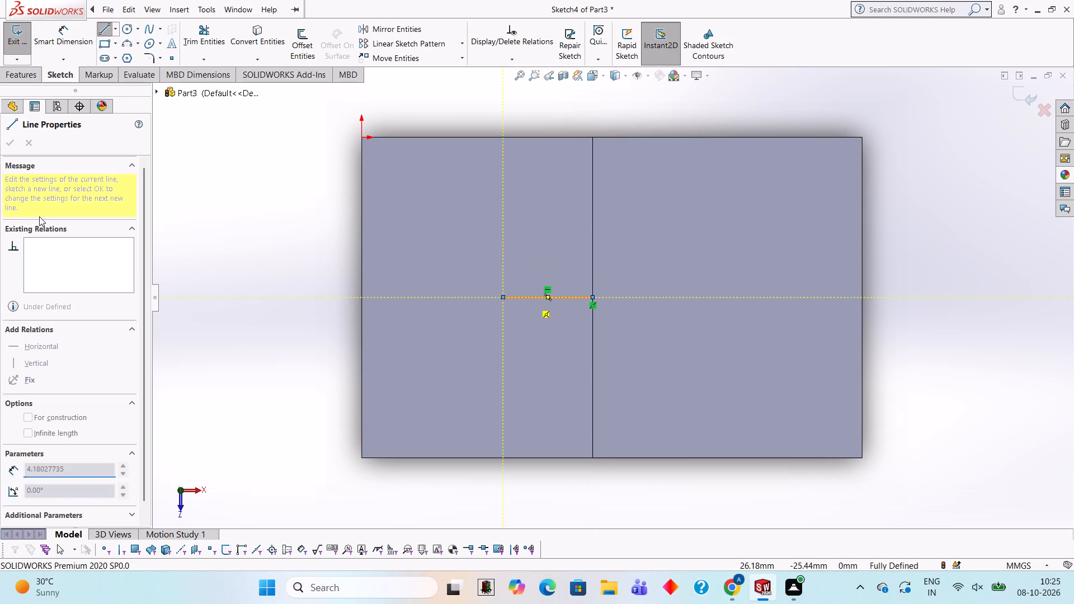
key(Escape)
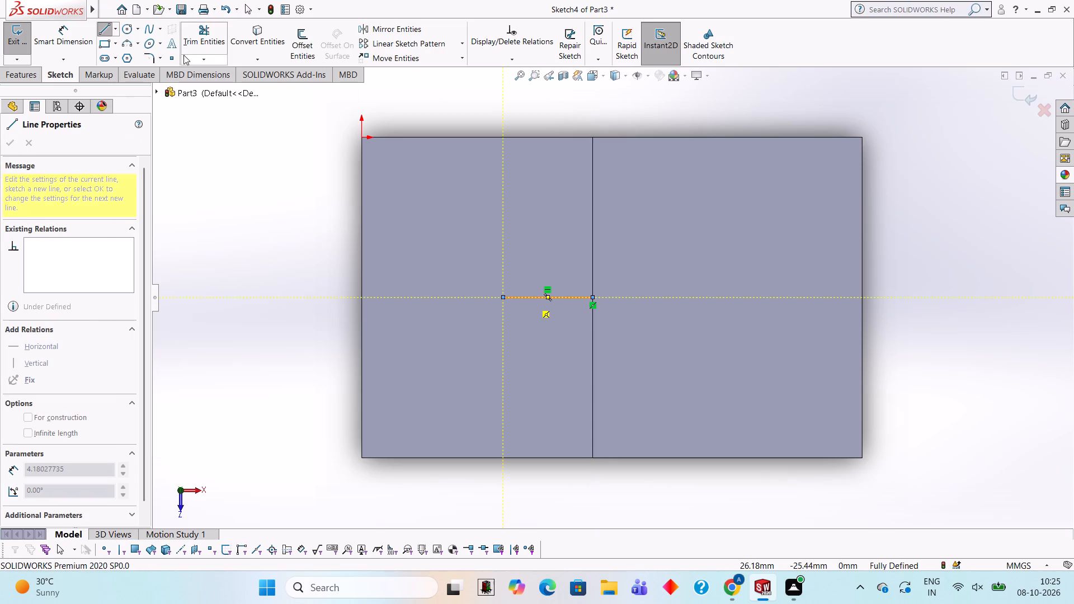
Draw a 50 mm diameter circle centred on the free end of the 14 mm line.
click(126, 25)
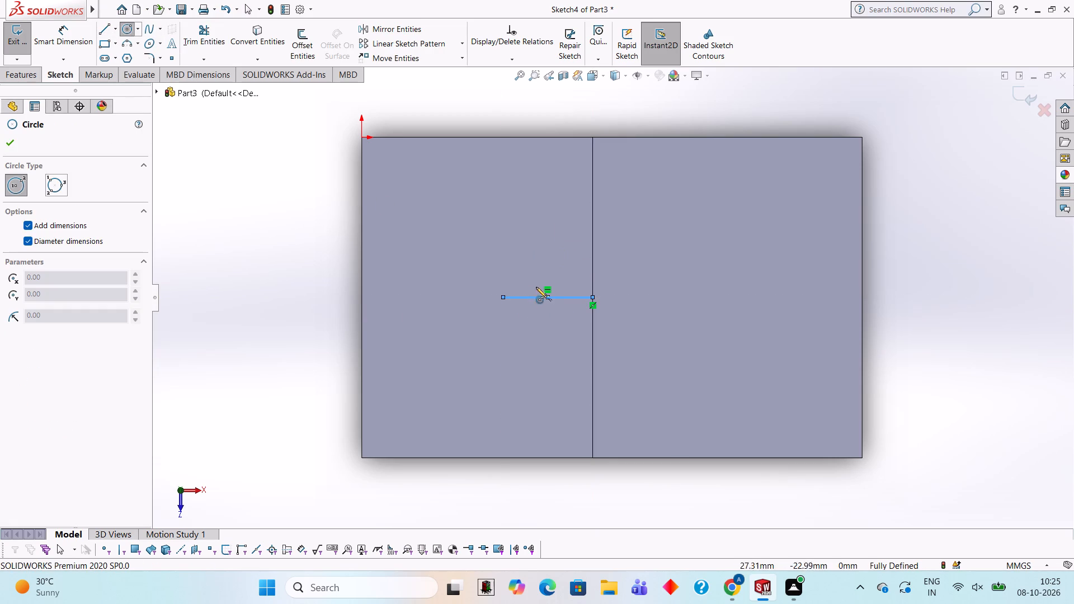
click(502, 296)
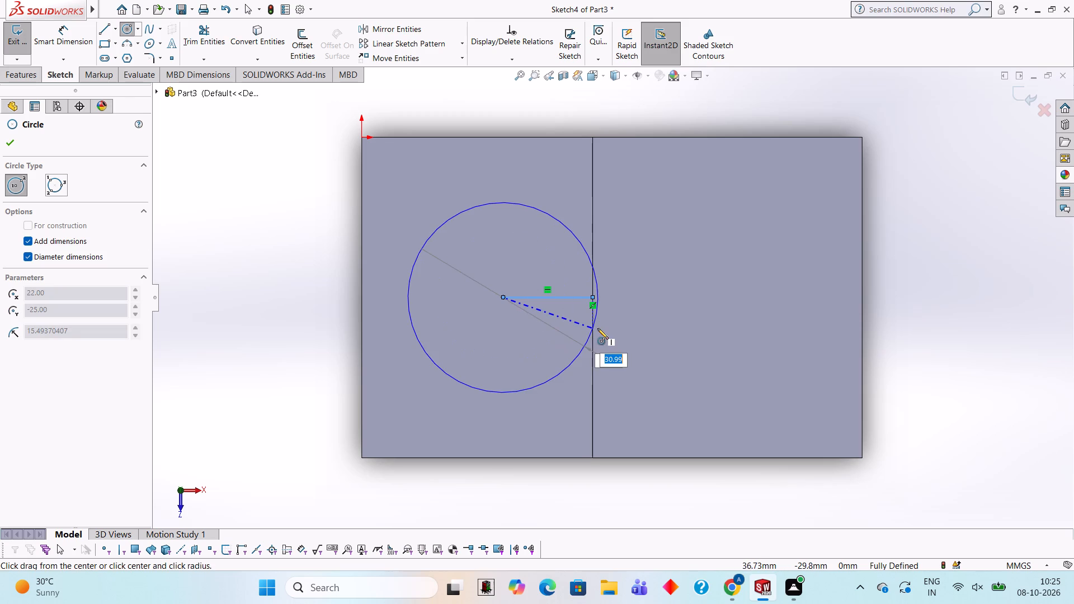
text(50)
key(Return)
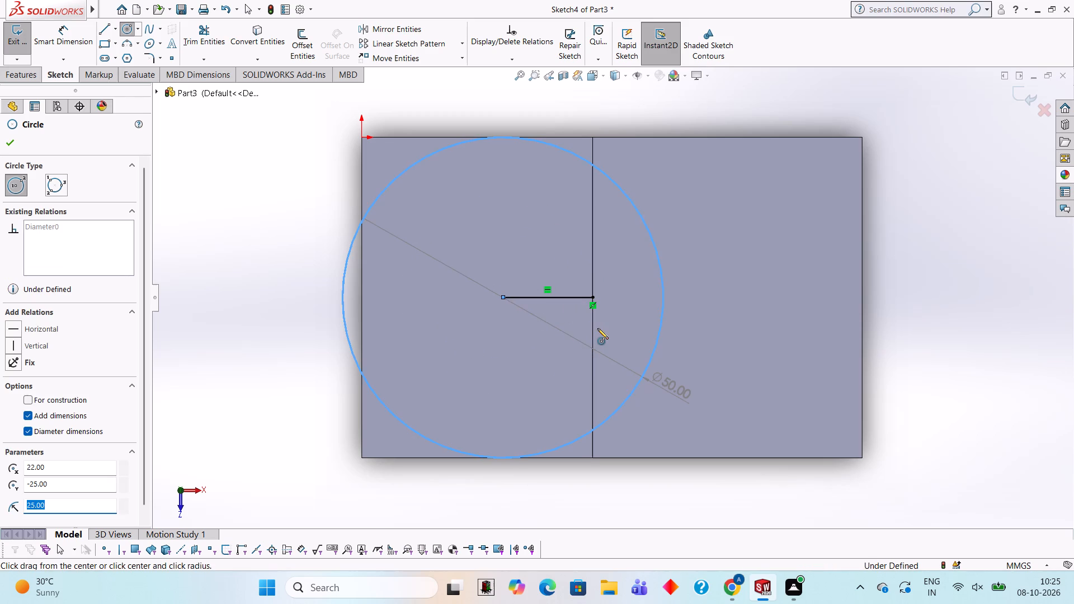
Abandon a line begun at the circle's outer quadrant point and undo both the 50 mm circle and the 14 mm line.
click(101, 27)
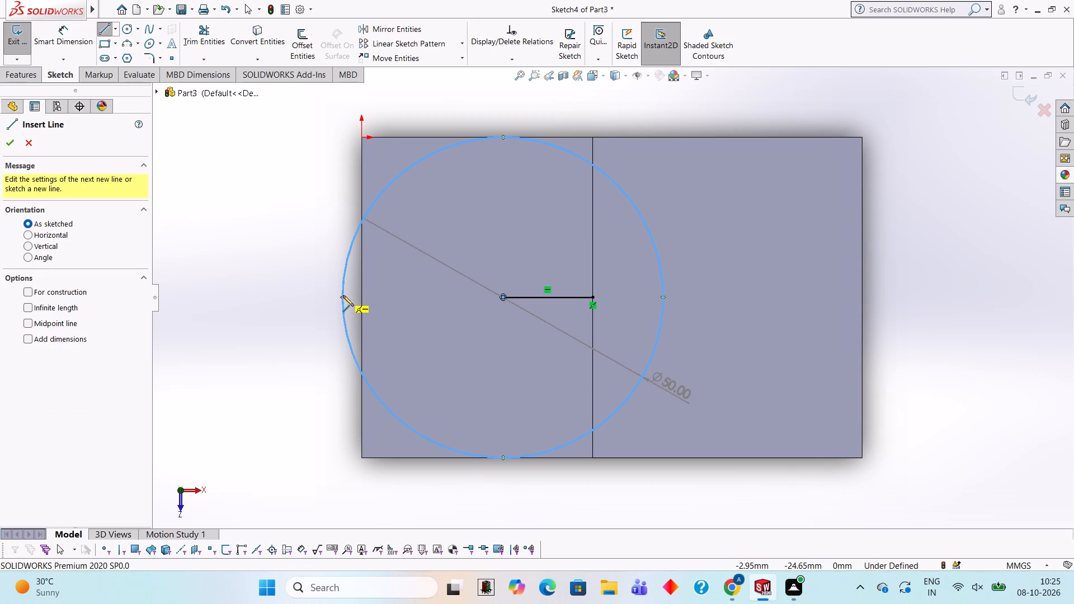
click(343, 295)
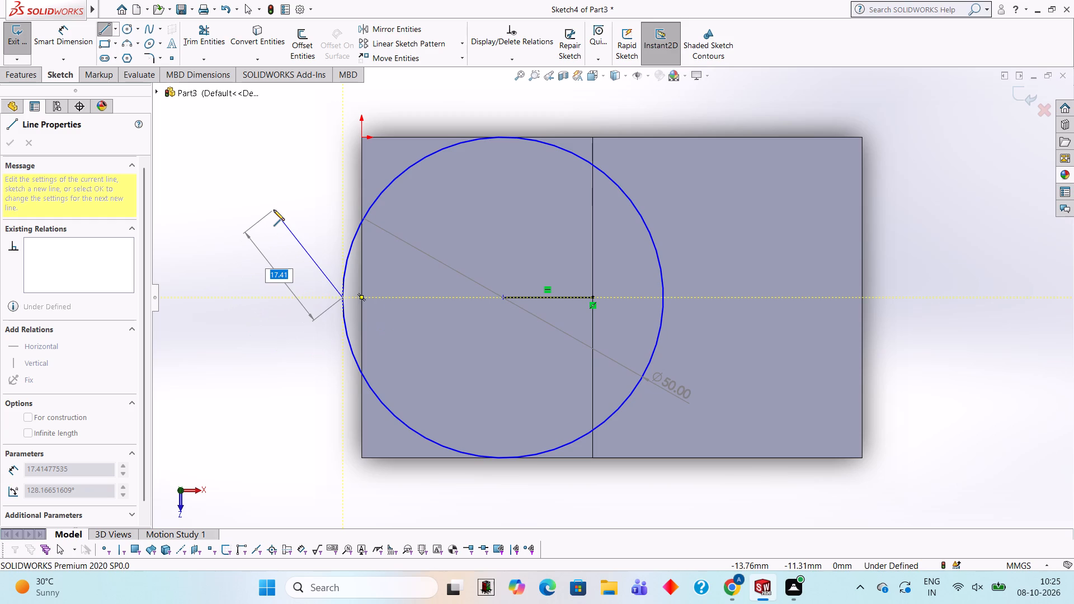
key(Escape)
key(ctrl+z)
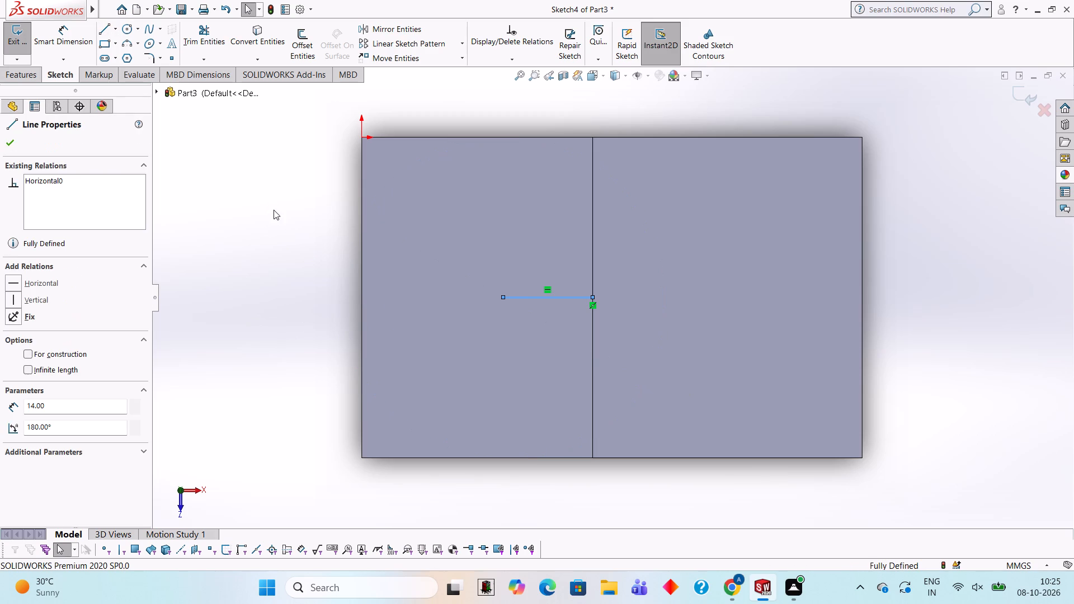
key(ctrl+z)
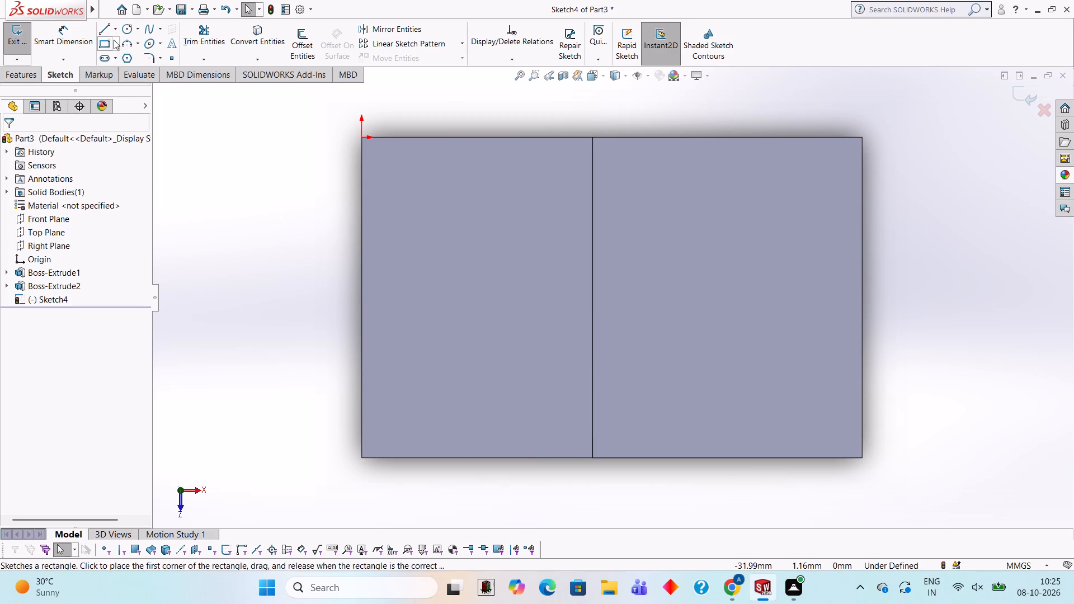
Draw an 11 mm horizontal line from the midpoint of the upright block's edge toward the base's exposed end.
click(107, 31)
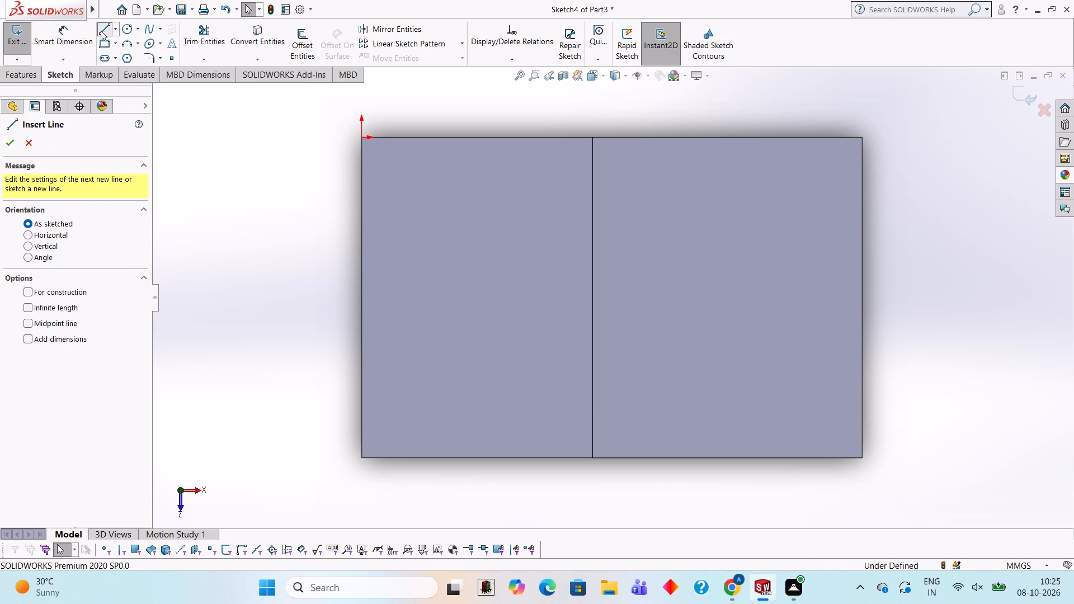
click(592, 295)
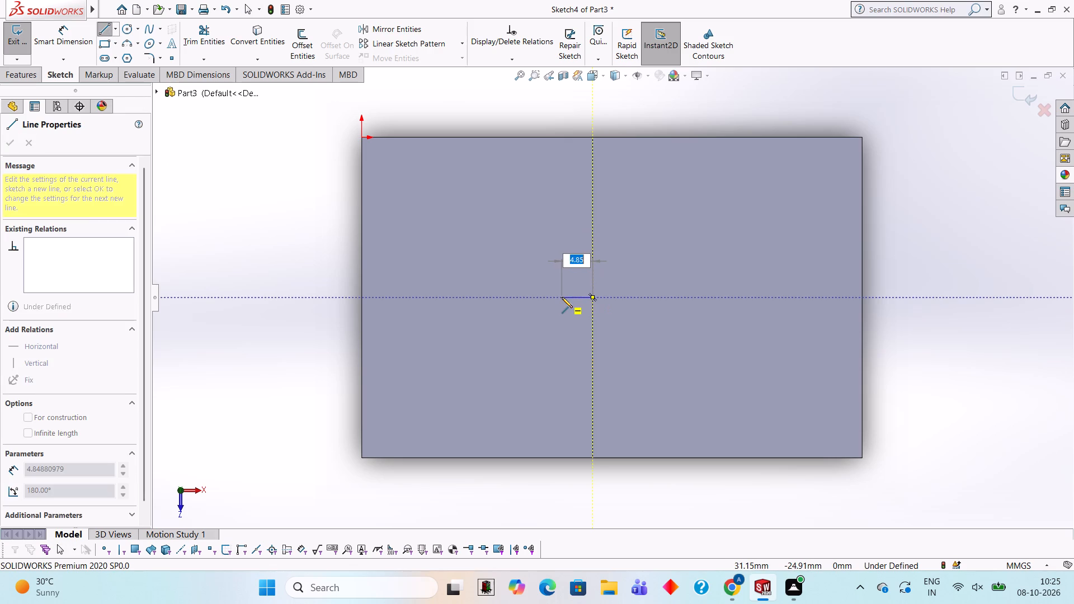
text(11)
key(Return)
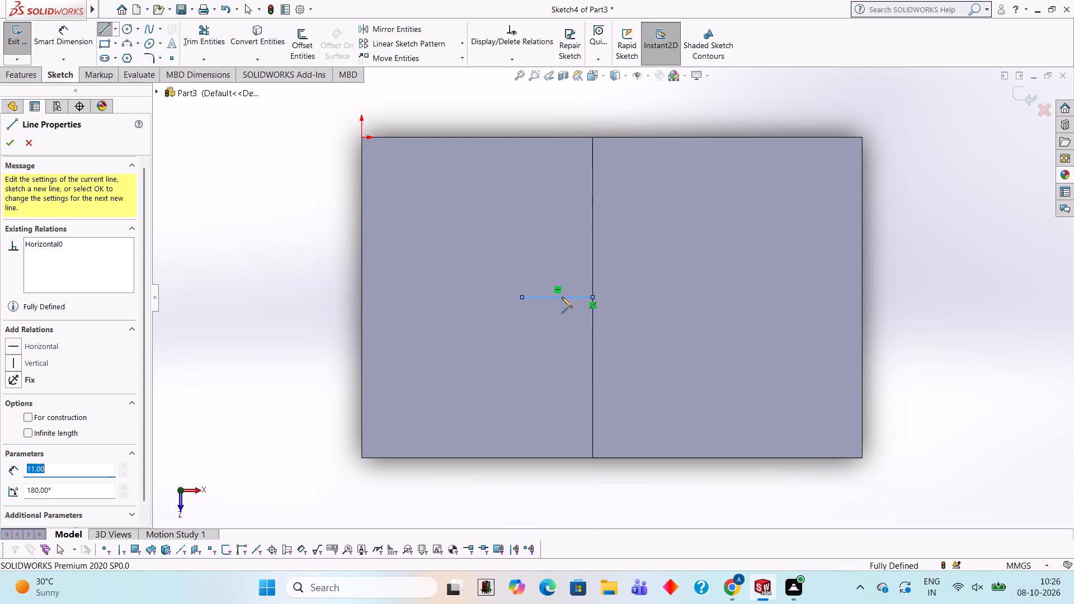
Draw a 50 mm diameter circle centred on the free end of the 11 mm line.
click(123, 32)
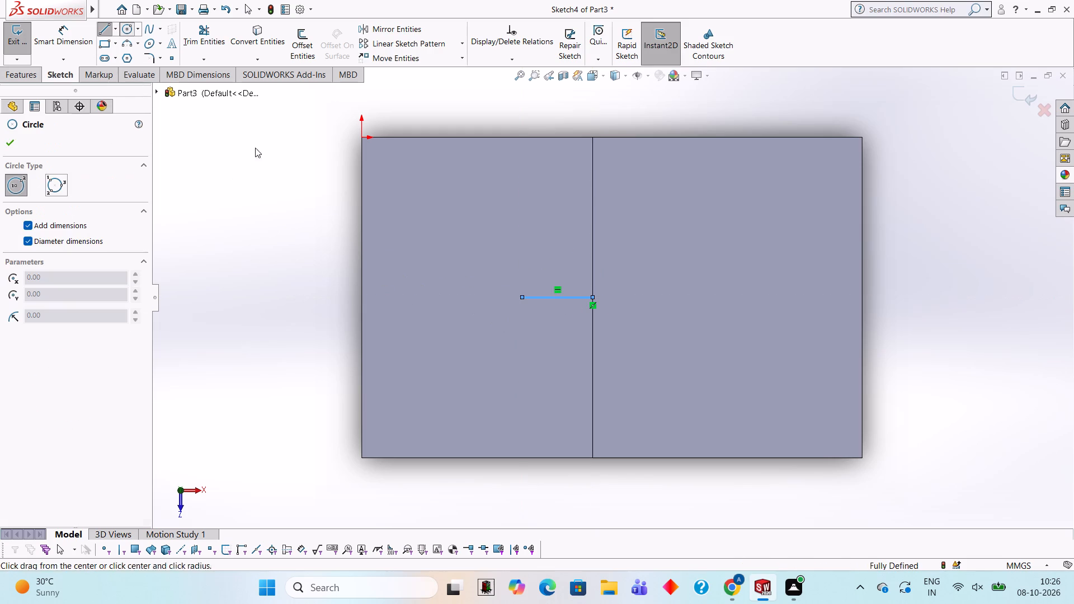
click(521, 295)
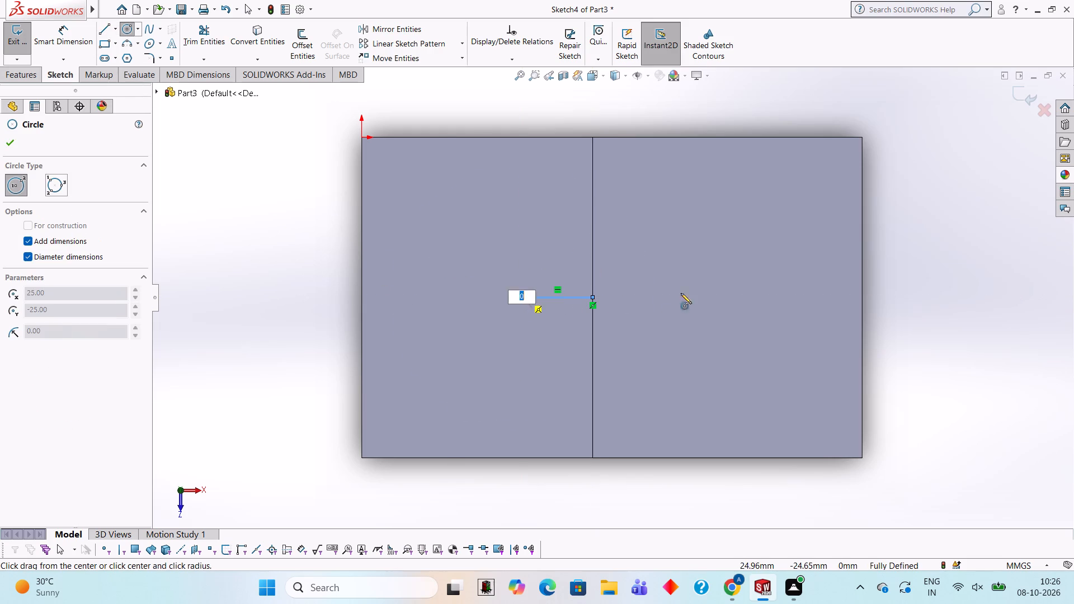
text(50)
key(Return)
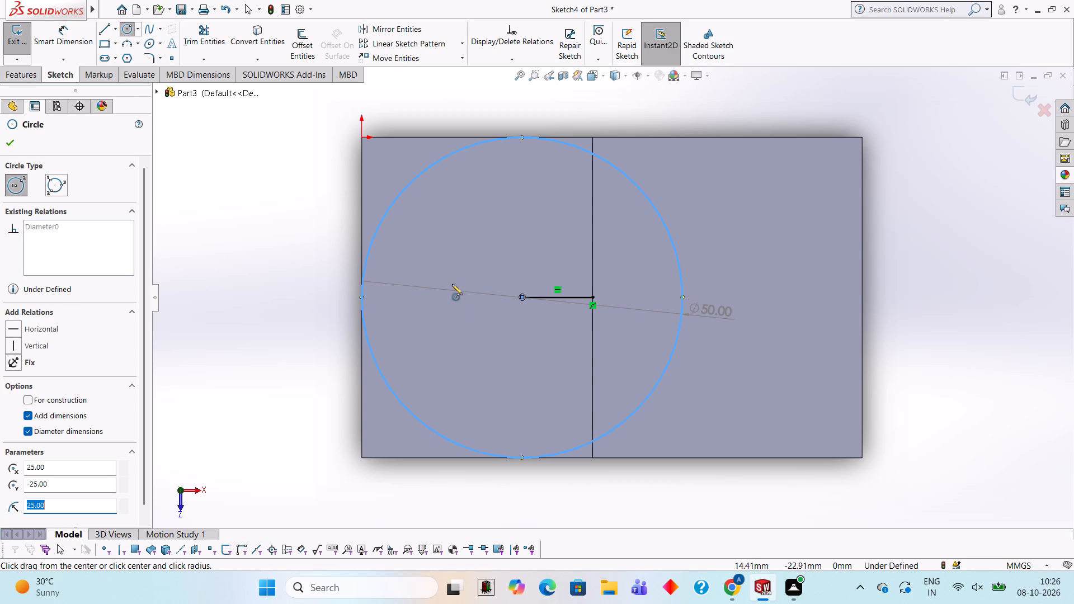
Examine closely where the circle's outer quadrant point meets the edge of the base's exposed end.
scroll(386, 292, down, 17)
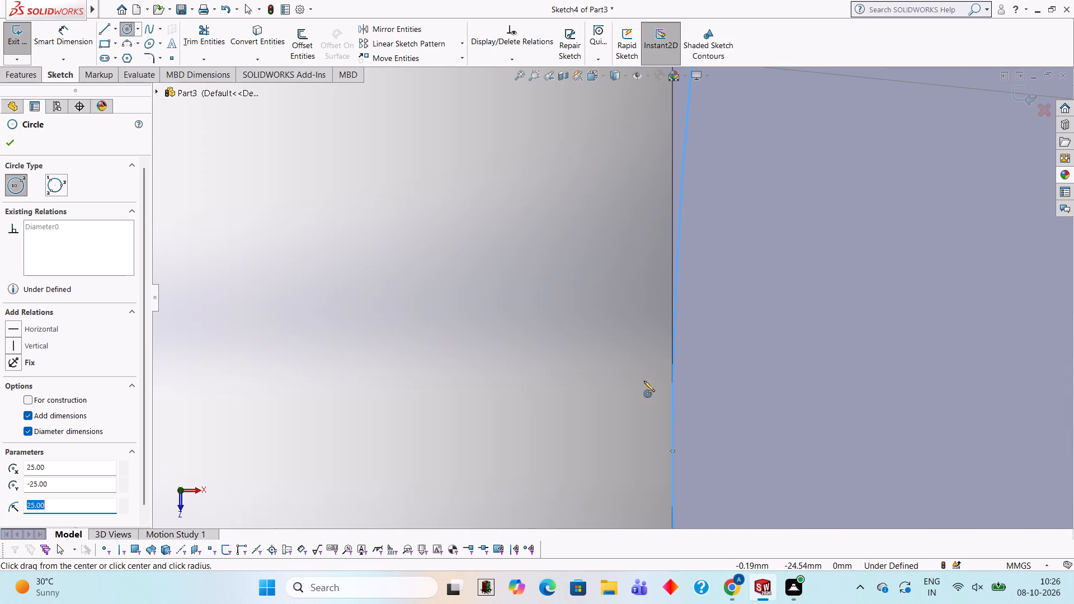
scroll(703, 448, up, 5)
scroll(623, 414, down, 5)
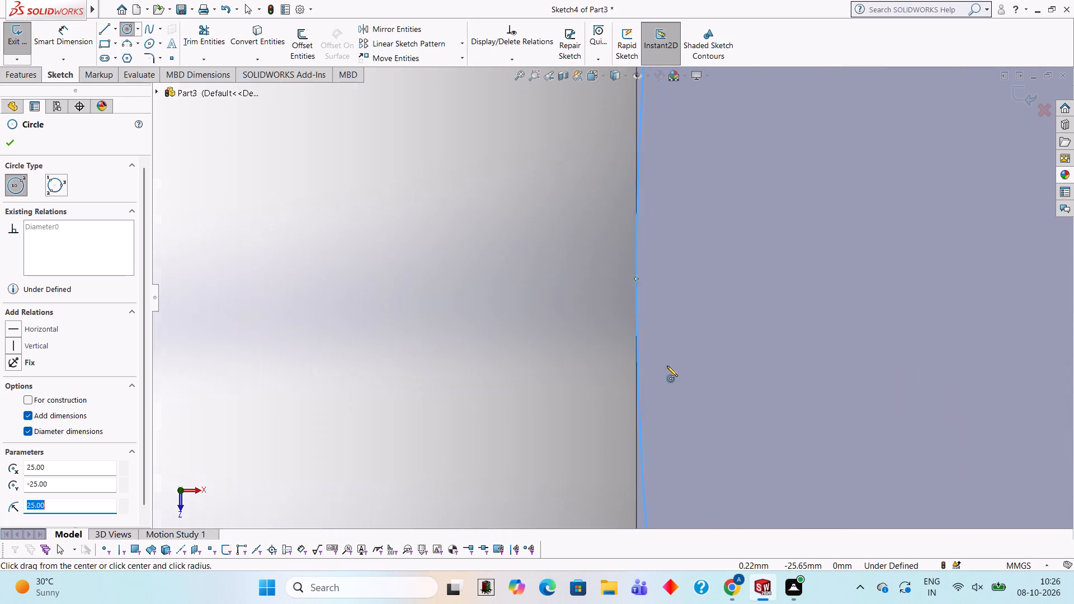
scroll(667, 366, down, 6)
scroll(591, 391, down, 4)
scroll(556, 276, up, 6)
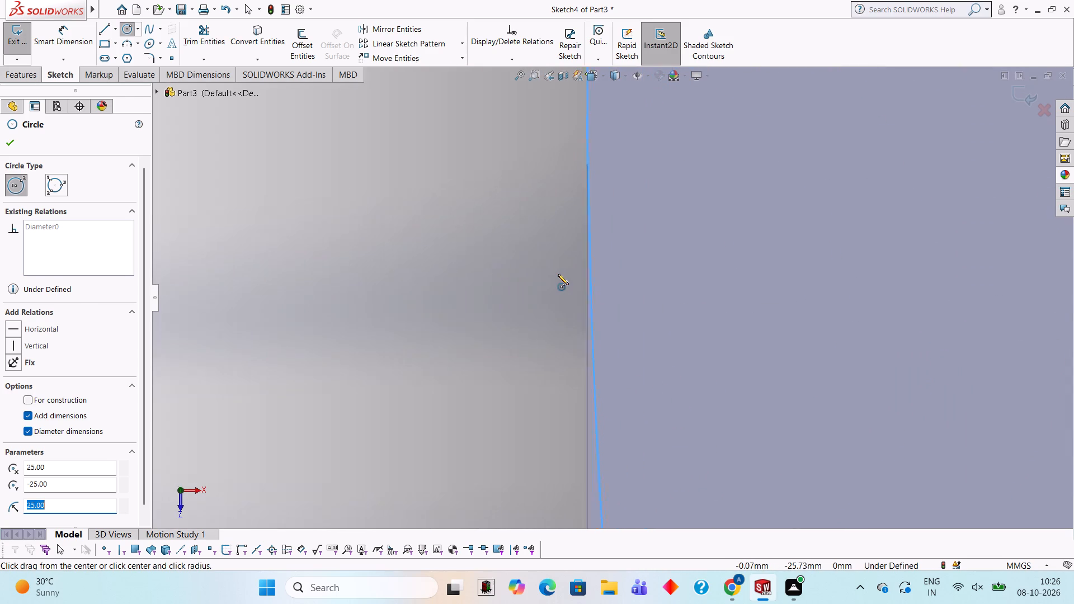
scroll(558, 274, up, 1)
scroll(572, 270, up, 20)
scroll(572, 270, up, 4)
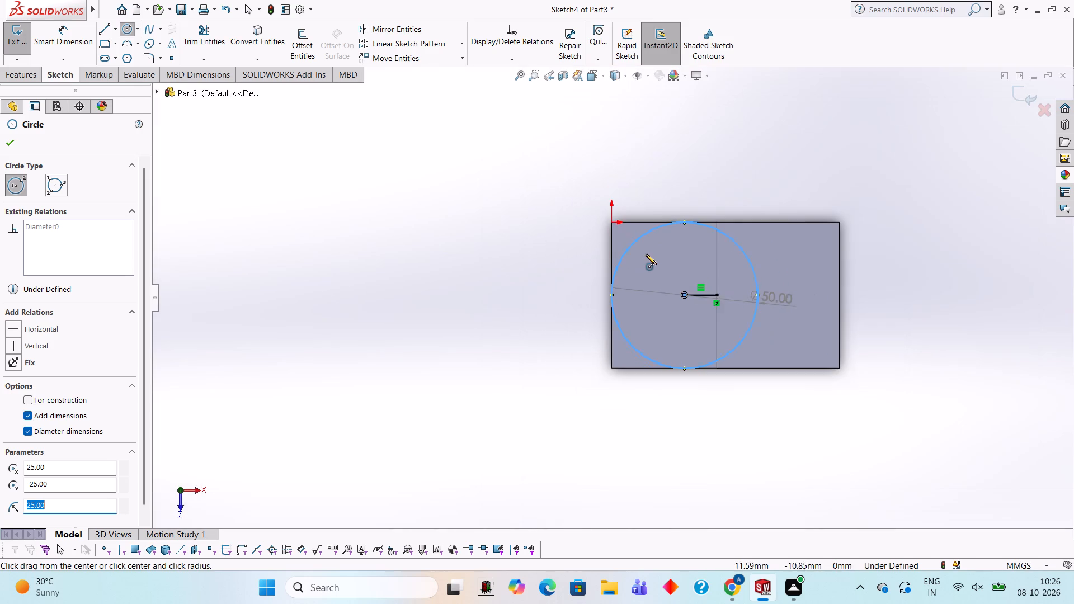
scroll(648, 245, down, 4)
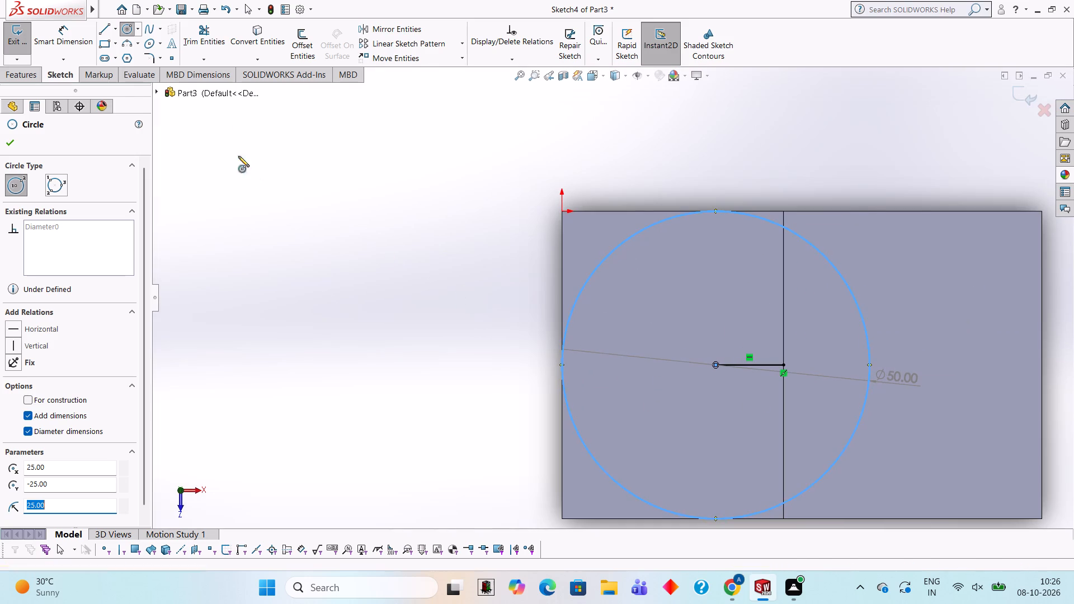
Draw an 11 mm line from the circle's quadrant on the origin-side long edge to the block's corner, continuing 50 mm along the block's edge.
click(104, 23)
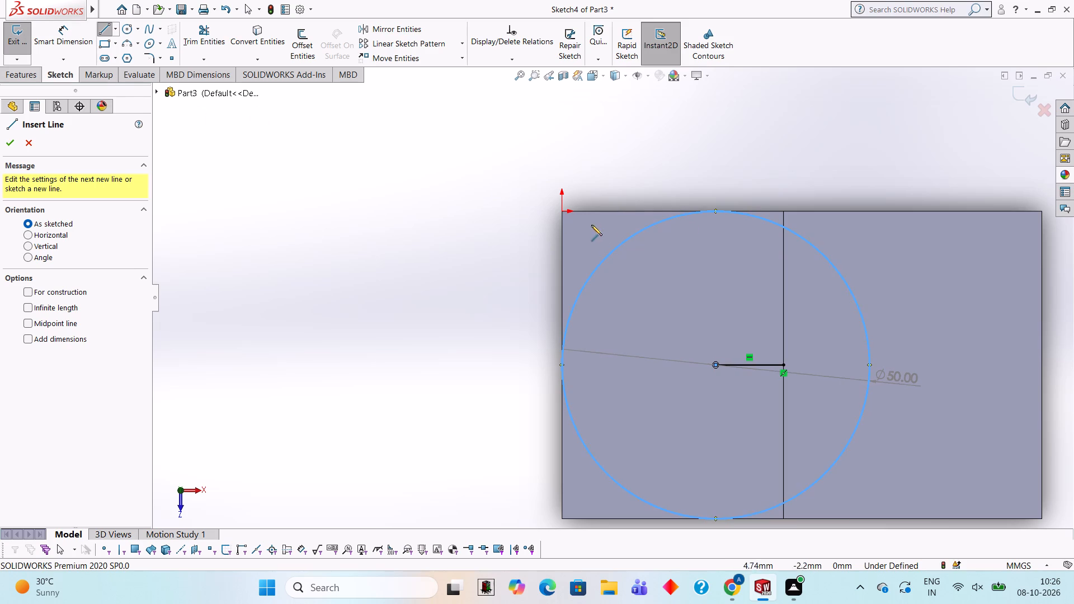
click(716, 209)
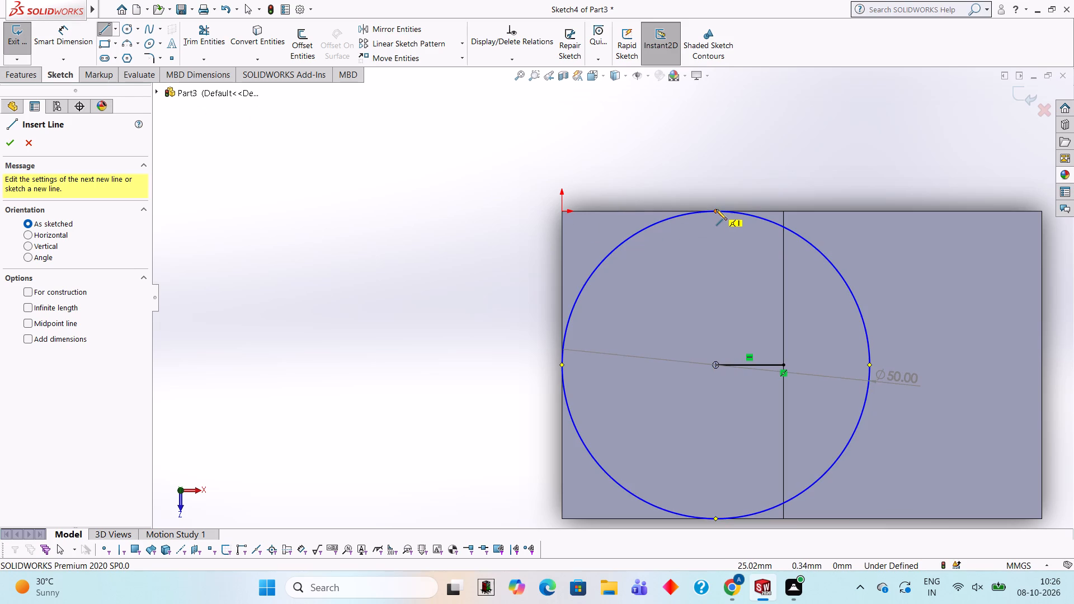
click(784, 211)
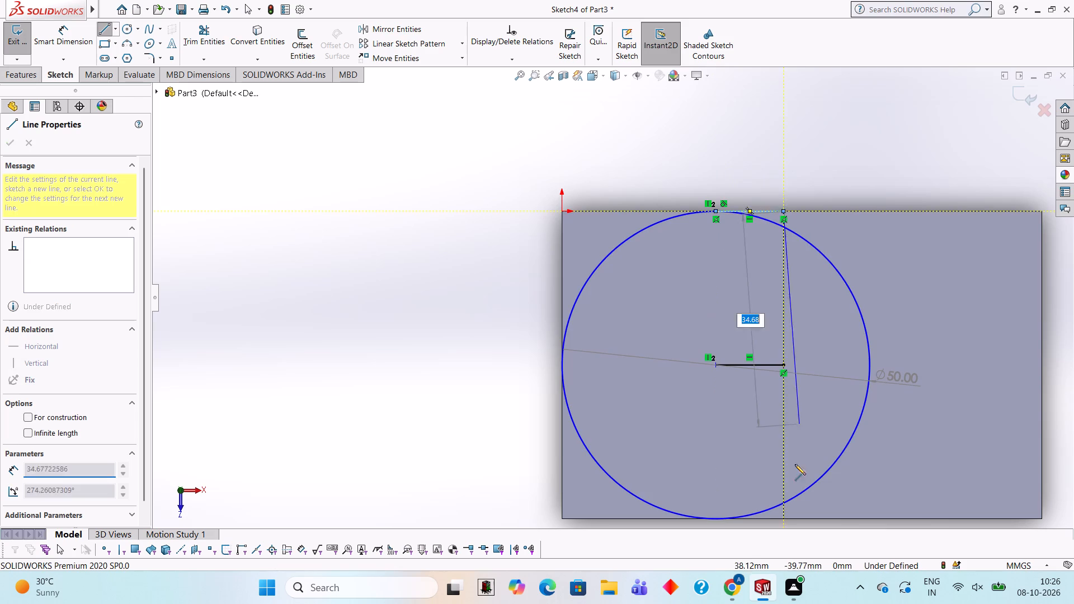
click(784, 519)
scroll(750, 403, up, 3)
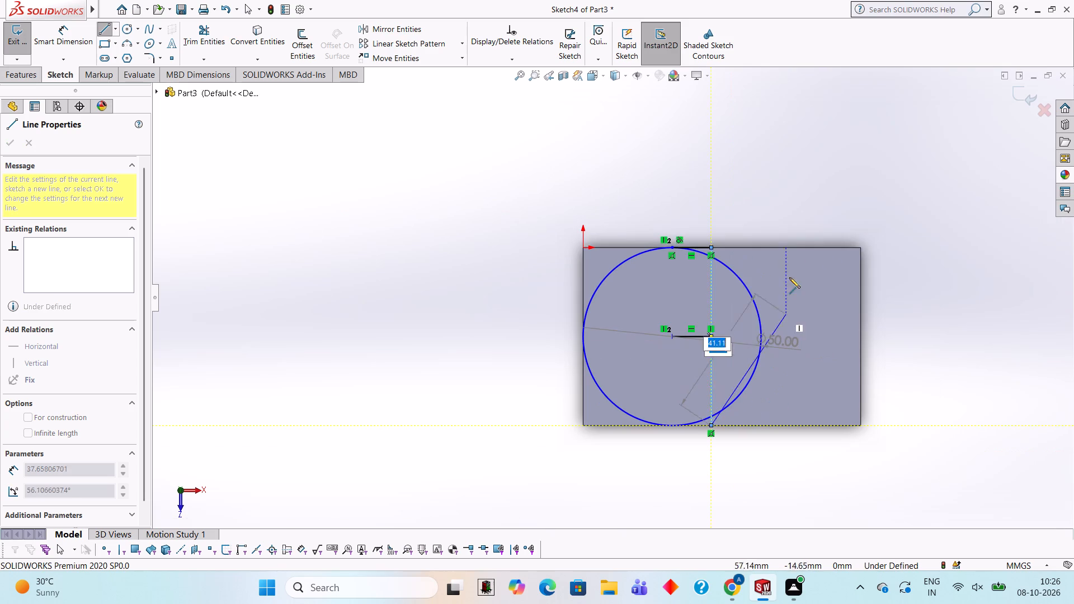
key(Escape)
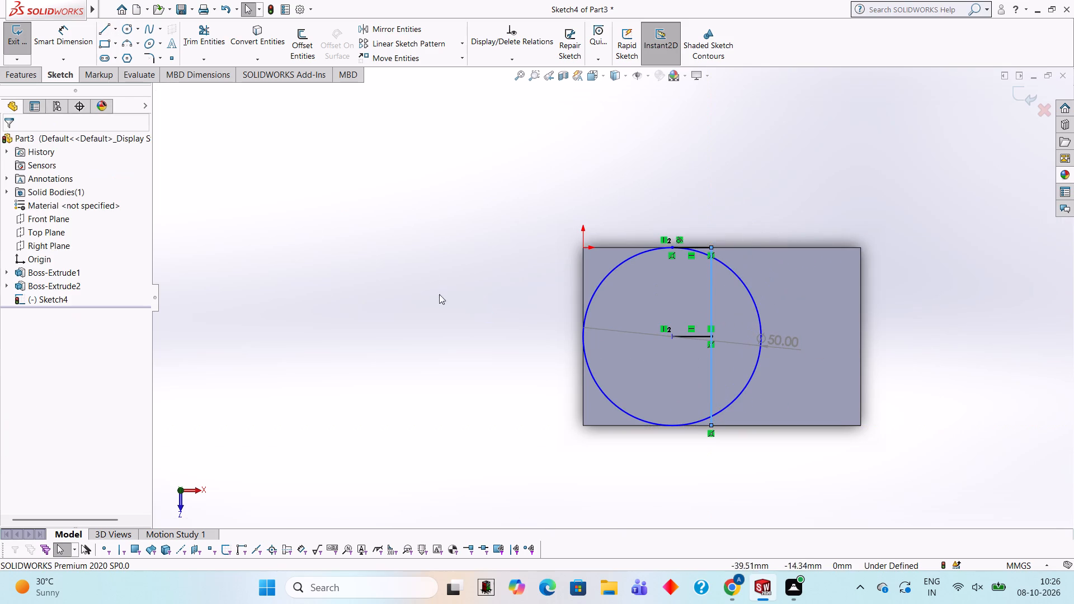
Draw an 18 mm horizontal line from the free end of the 50 mm line along the base's opposite long edge, past the circle's tangent point.
click(206, 46)
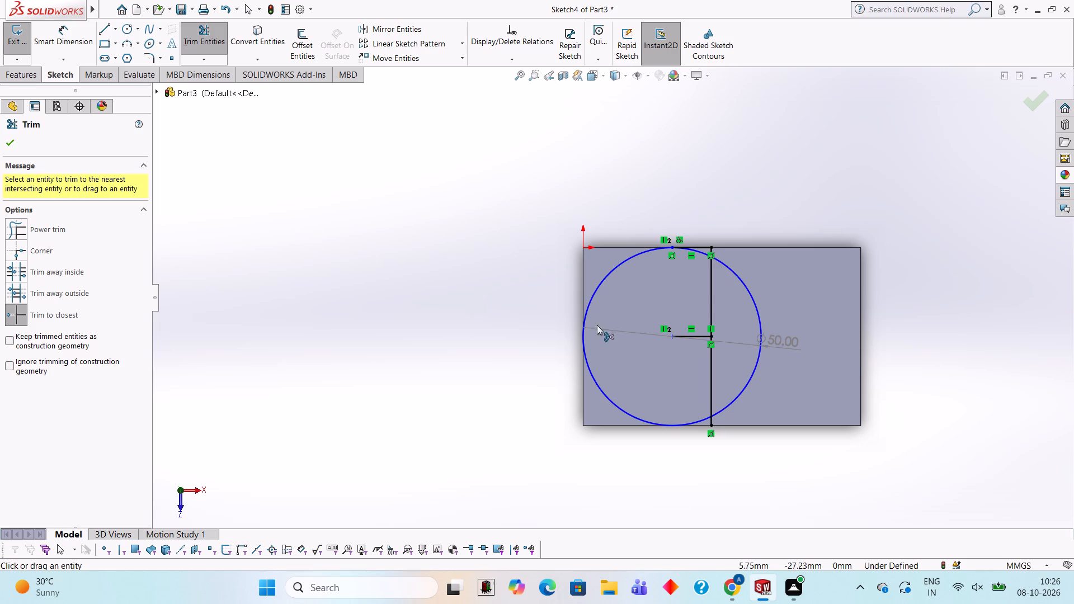
click(103, 26)
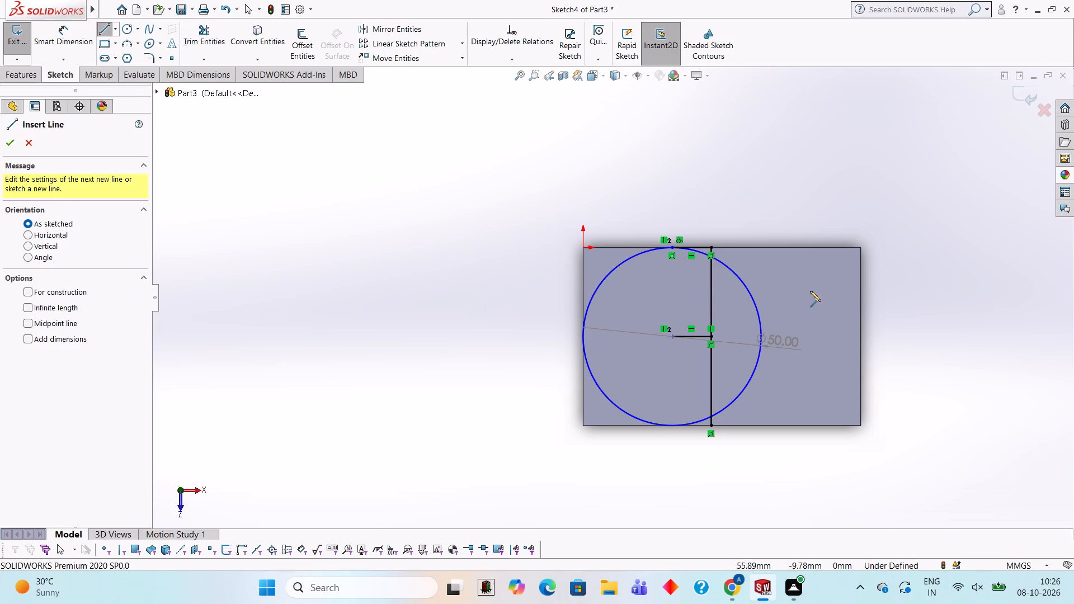
click(712, 427)
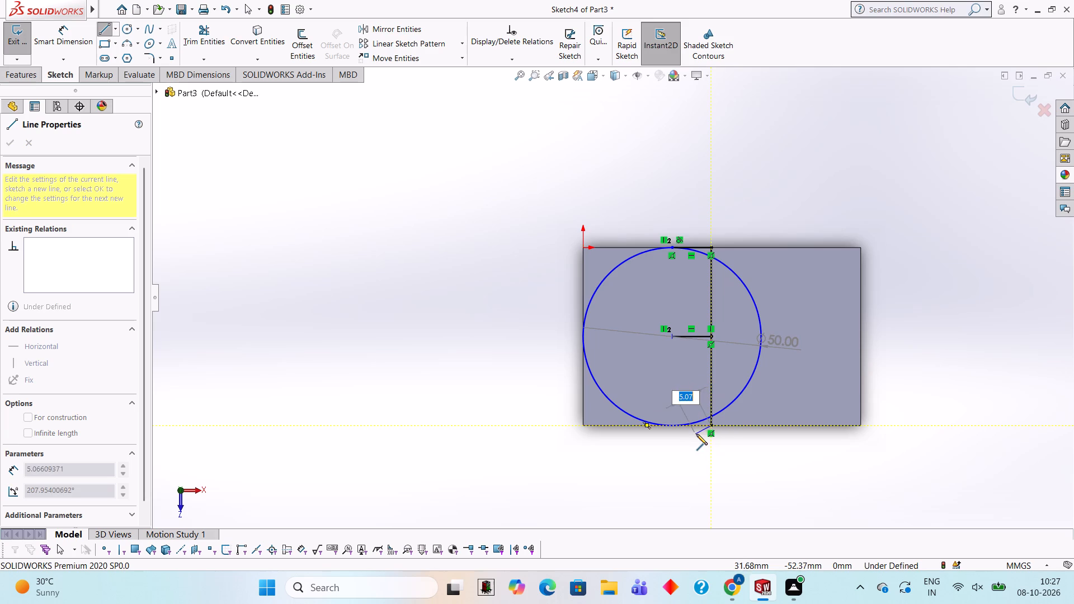
click(646, 424)
key(Escape)
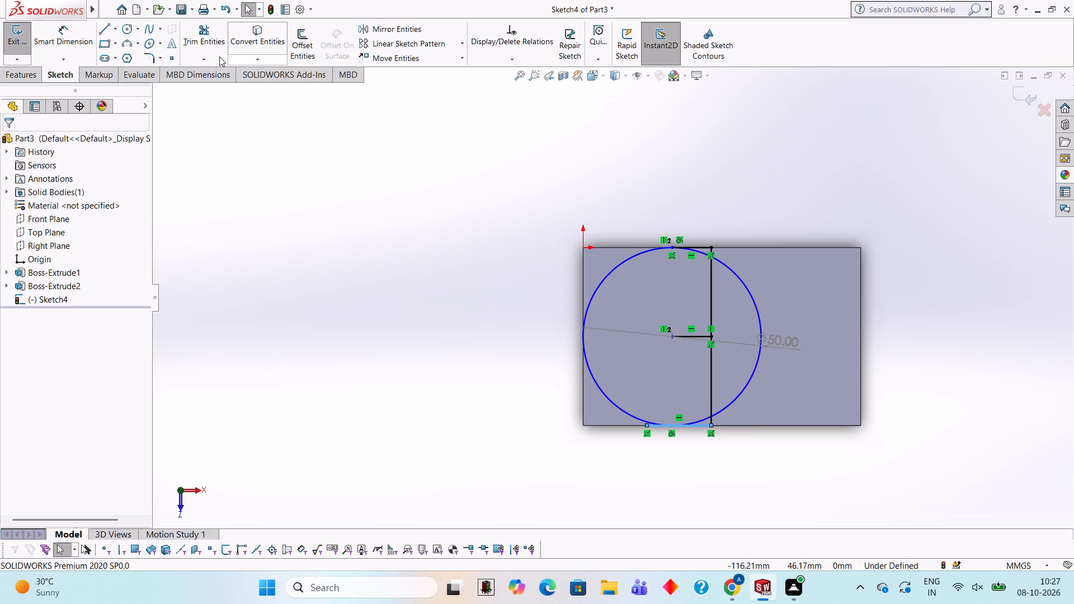
Trim the portion of the 18 mm line that extends beyond the circle's tangent point.
click(205, 38)
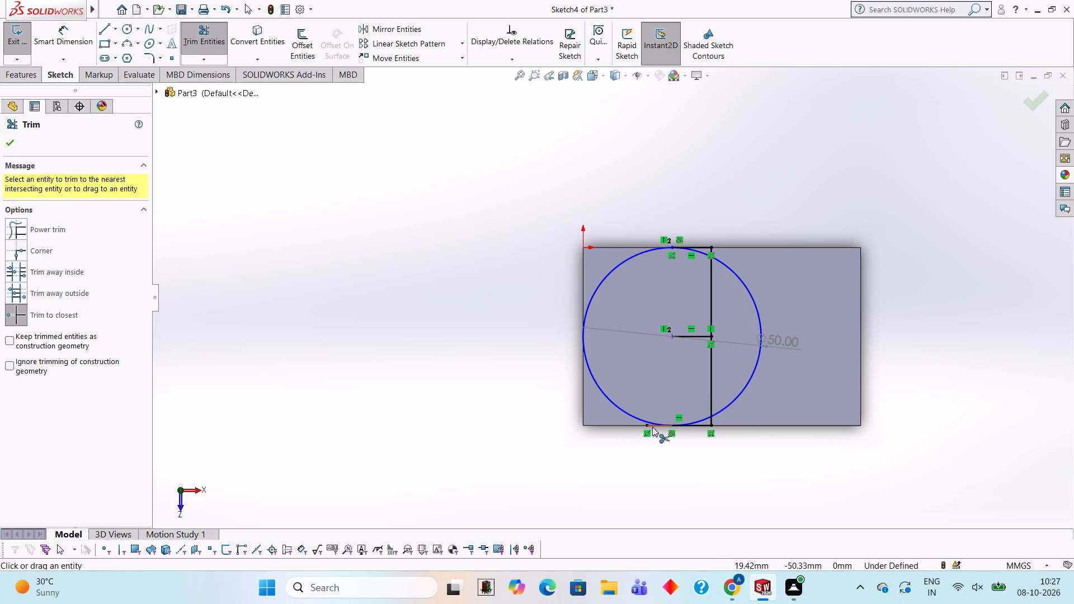
click(652, 427)
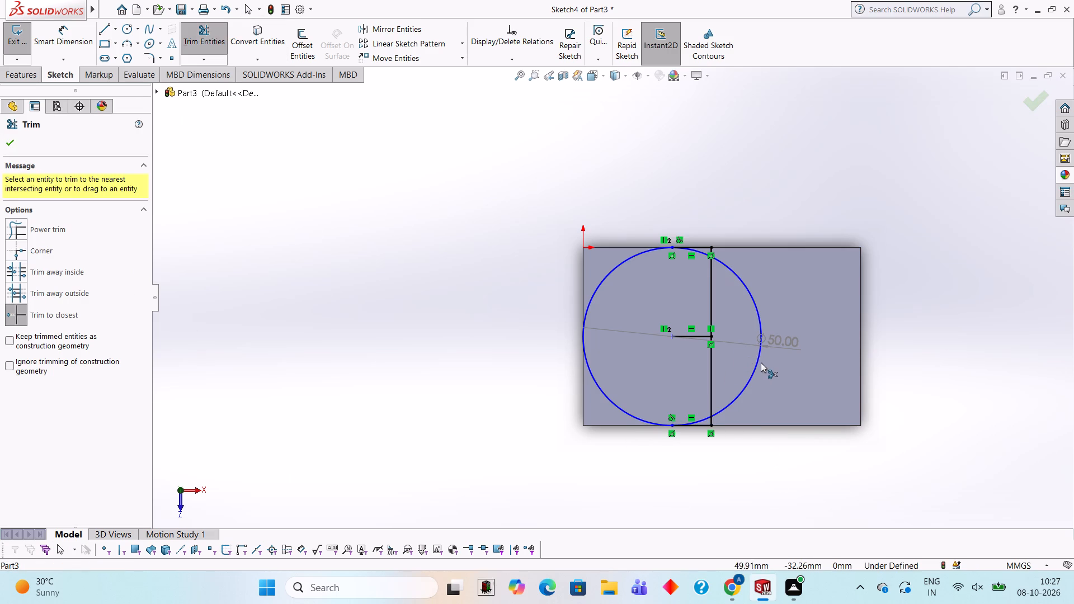
Trim away the circle's arc beyond the 50 mm line along the block's edge and the short horizontal line at the circle's centre.
click(757, 363)
click(689, 339)
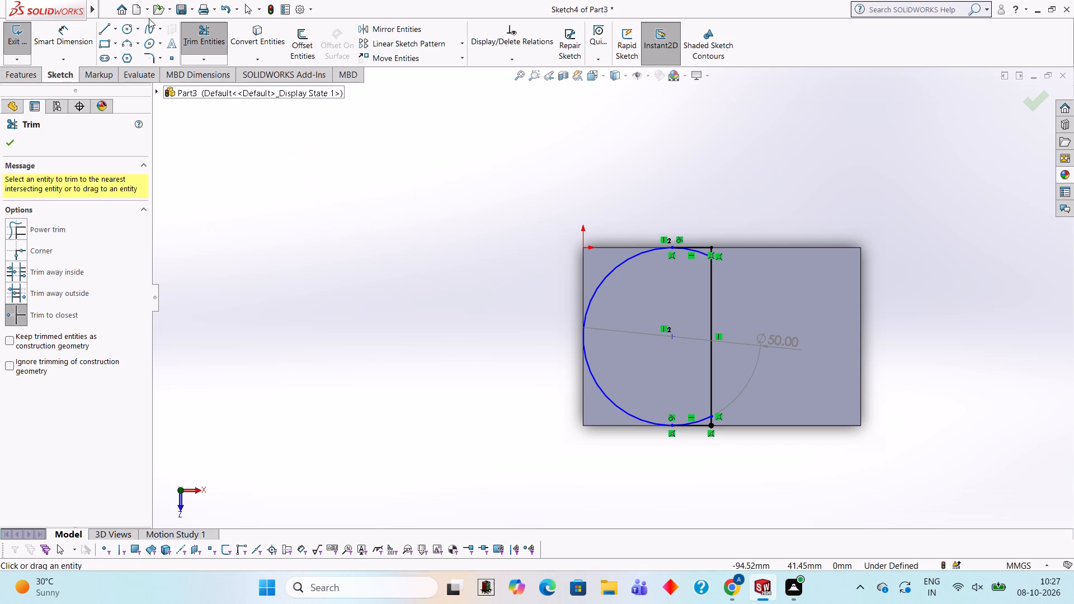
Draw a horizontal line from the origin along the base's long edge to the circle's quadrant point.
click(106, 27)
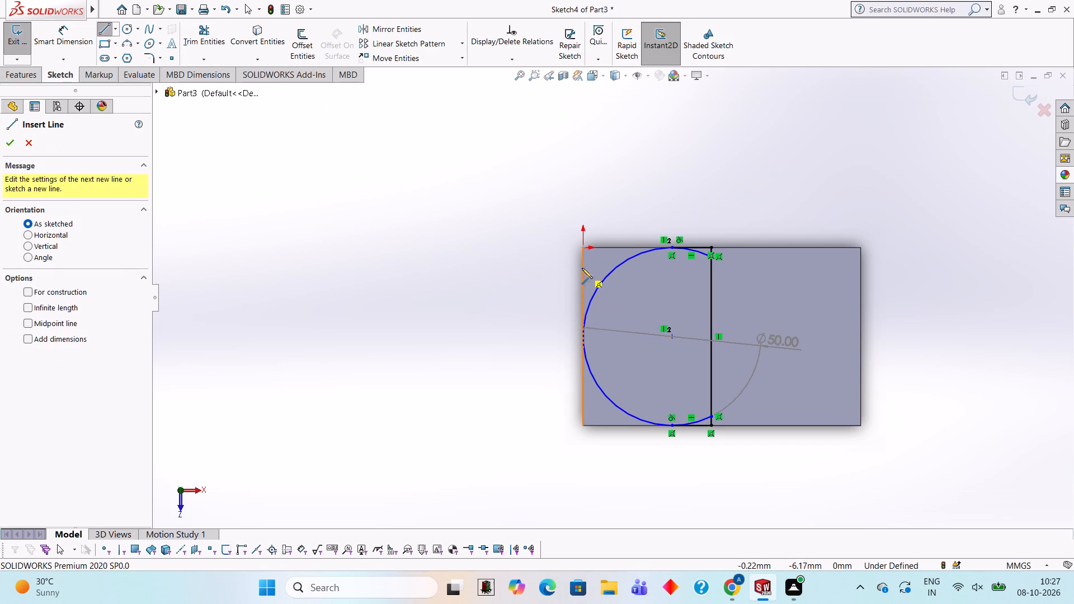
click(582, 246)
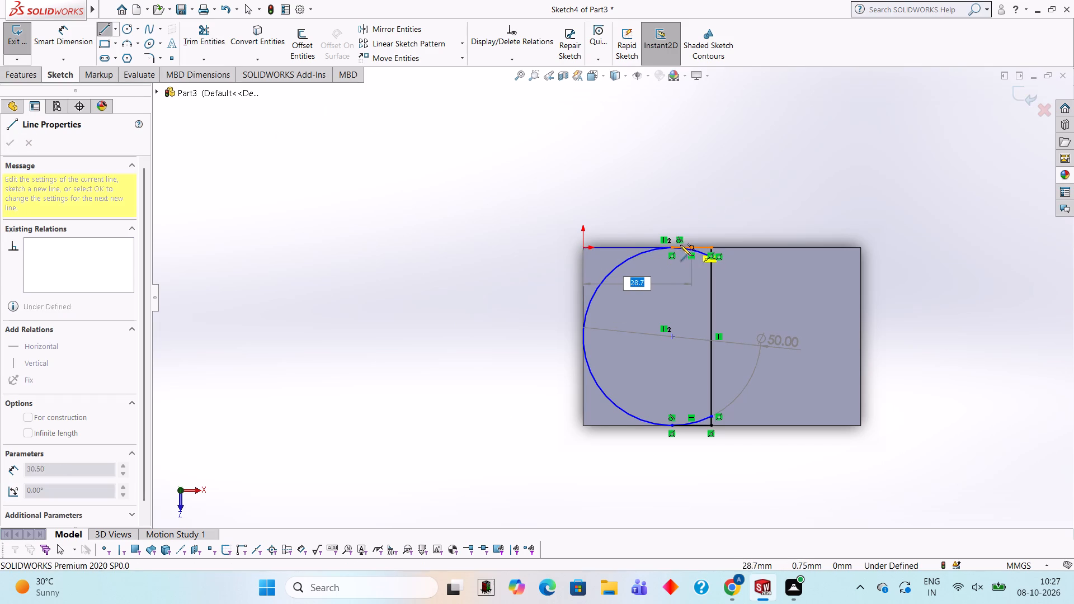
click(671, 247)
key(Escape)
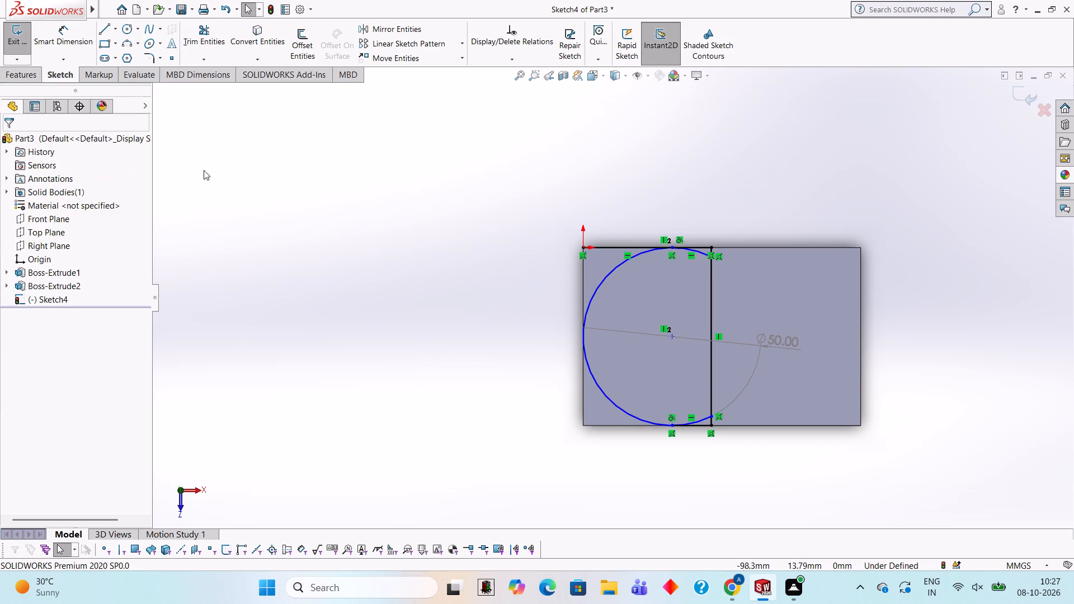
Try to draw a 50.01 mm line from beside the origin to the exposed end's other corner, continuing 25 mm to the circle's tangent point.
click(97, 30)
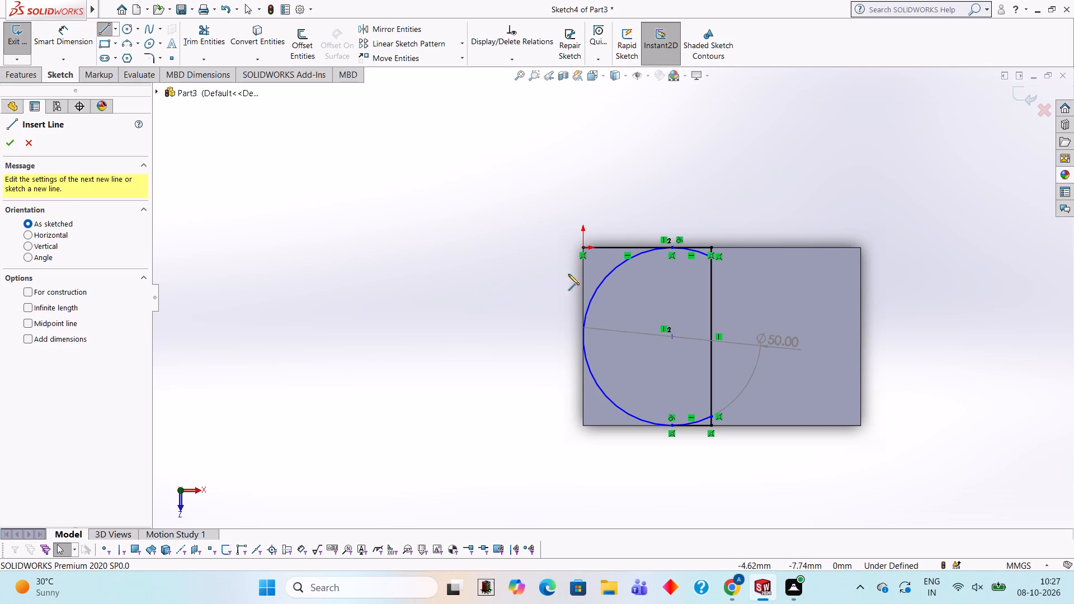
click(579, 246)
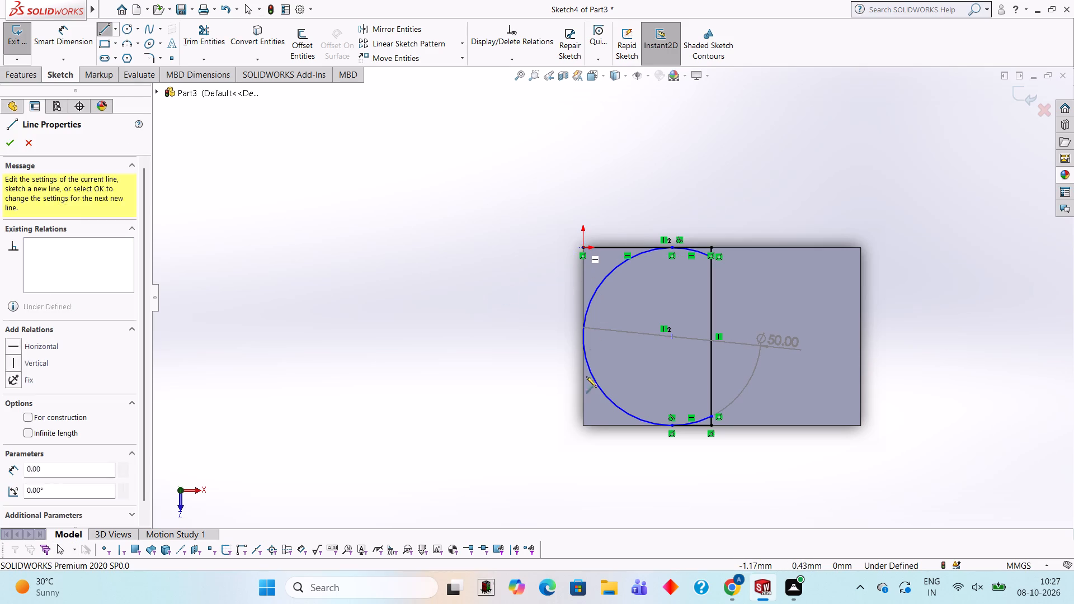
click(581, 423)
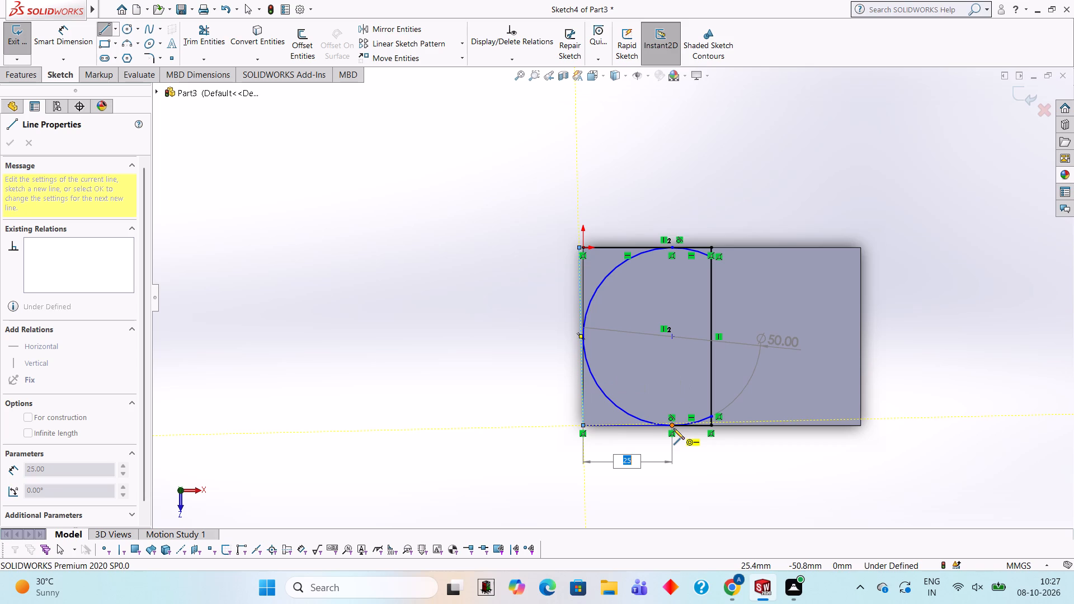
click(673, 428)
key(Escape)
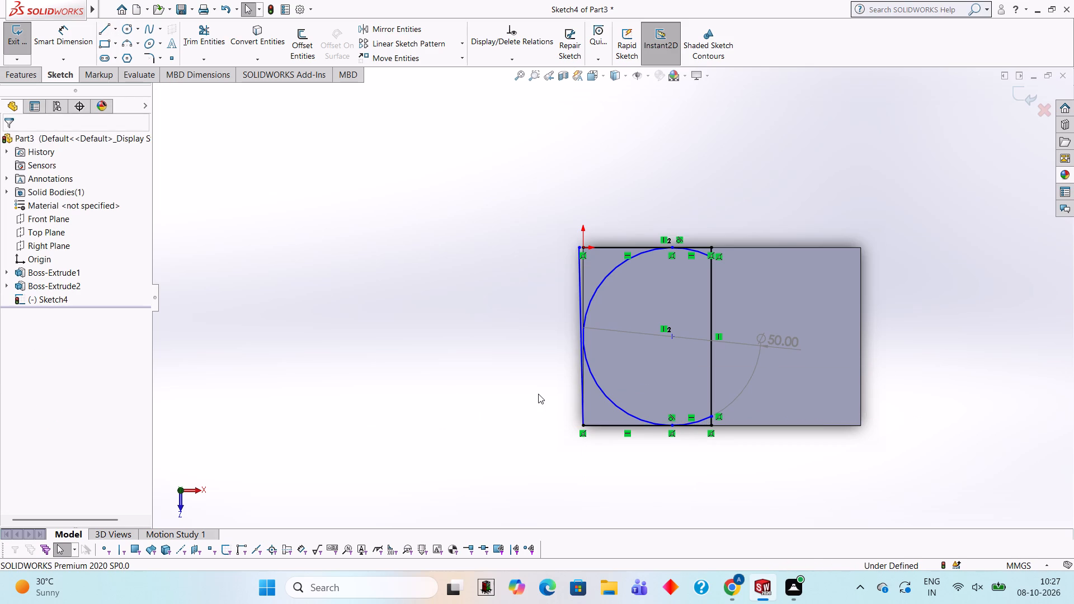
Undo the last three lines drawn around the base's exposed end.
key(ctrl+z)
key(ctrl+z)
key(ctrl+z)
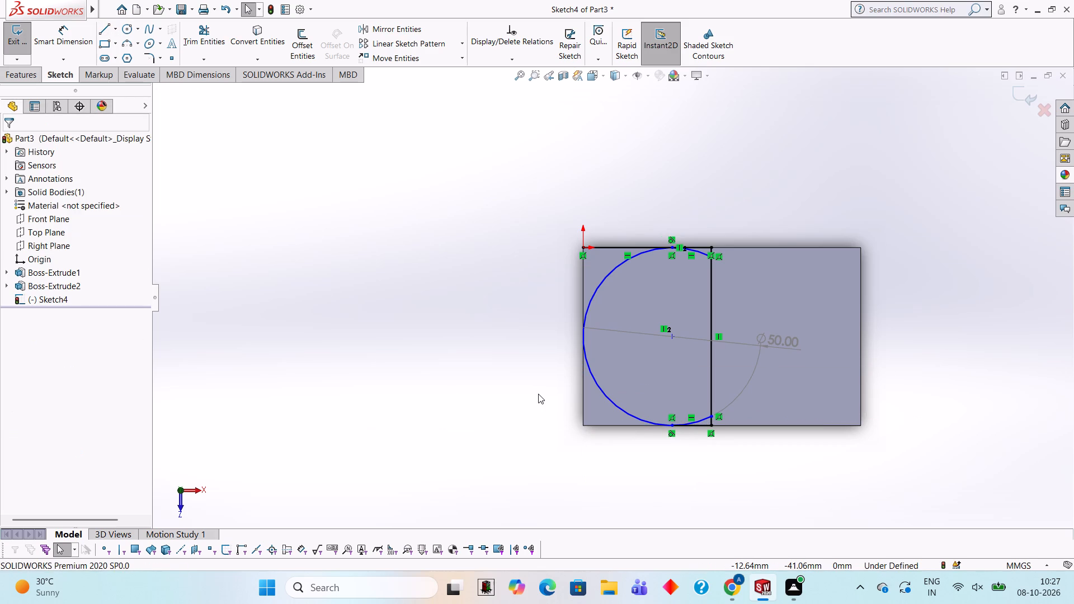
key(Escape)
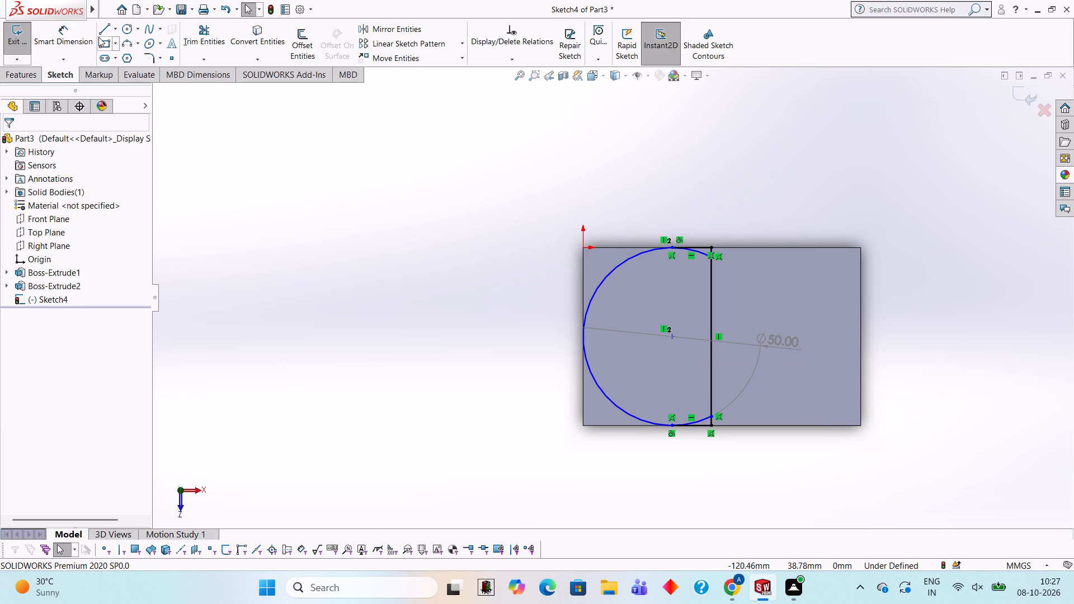
Draw a 50 mm vertical line from the origin along the base's exposed end, continuing 25 mm along the opposite long edge to the circle's tangent point.
click(101, 34)
scroll(851, 428, down, 3)
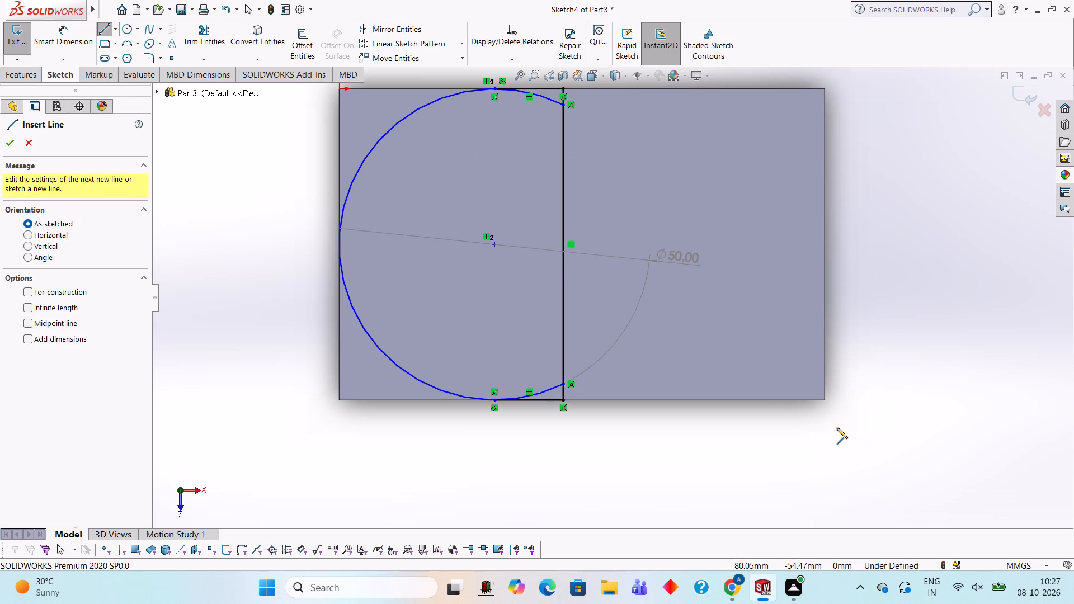
scroll(499, 210, up, 1)
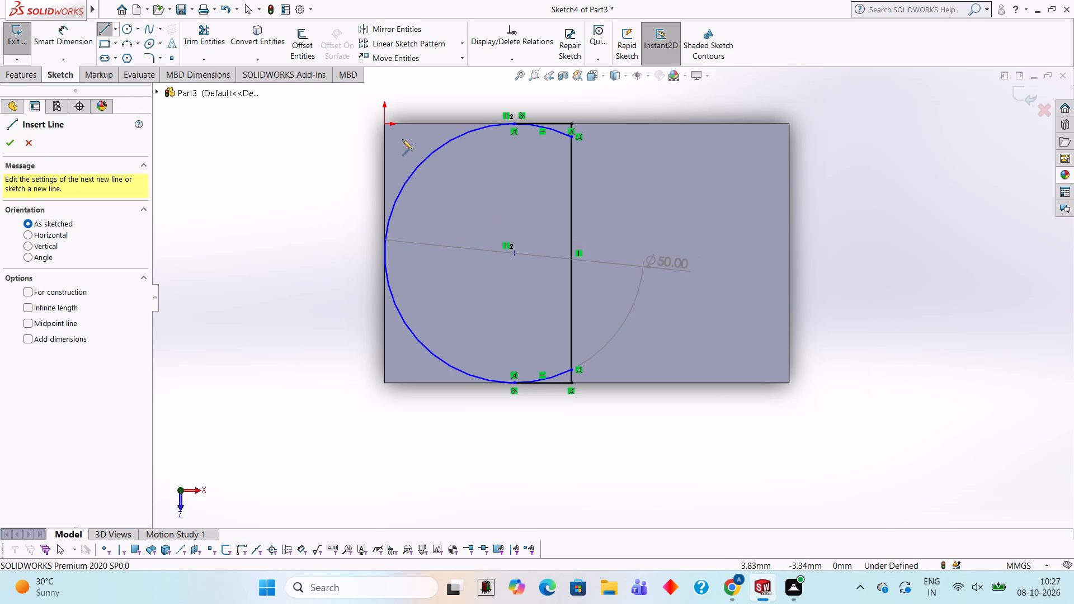
click(384, 122)
click(386, 380)
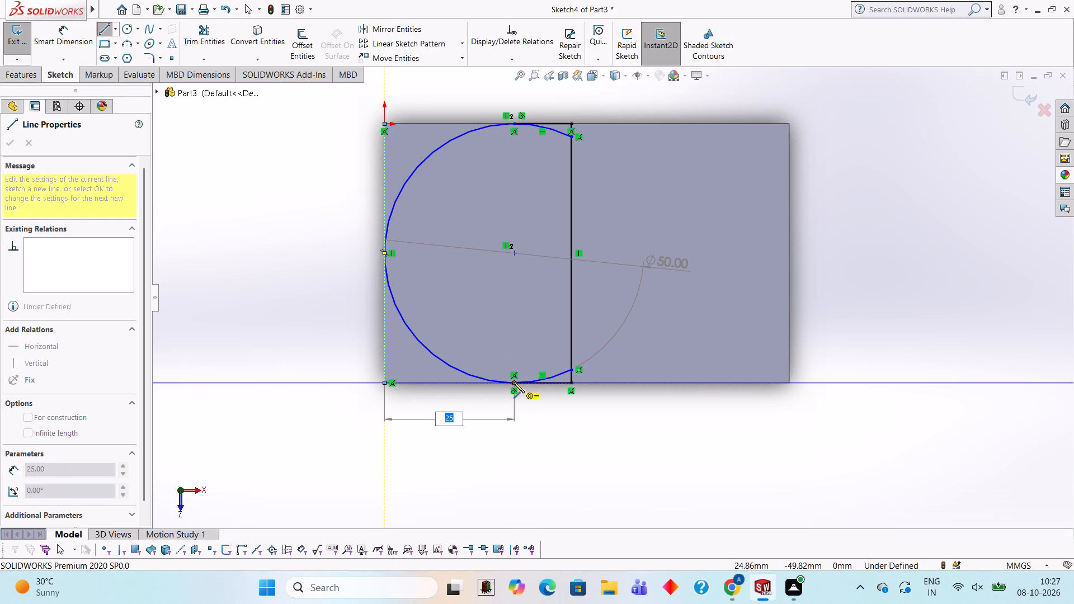
click(514, 382)
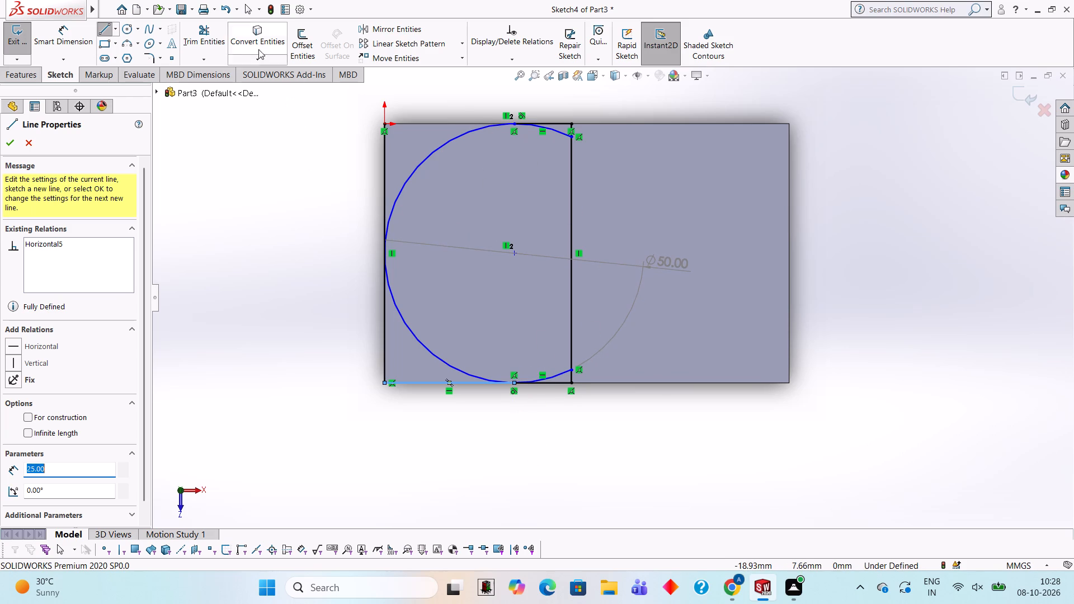
Trim the middle portion of the 50 mm line at the block's edge, between the two ends of the arc.
click(211, 31)
click(572, 194)
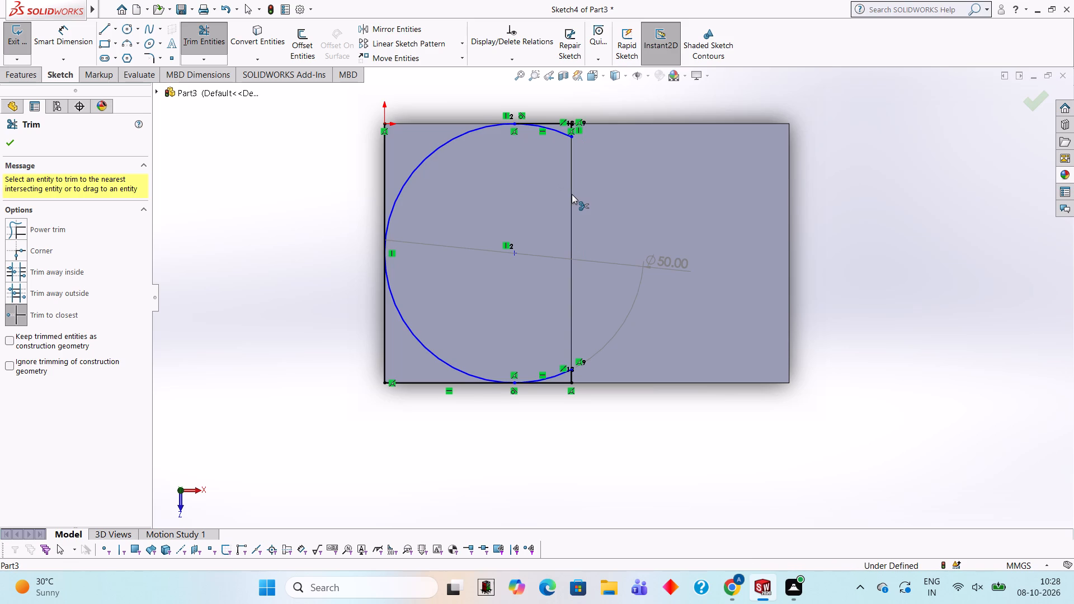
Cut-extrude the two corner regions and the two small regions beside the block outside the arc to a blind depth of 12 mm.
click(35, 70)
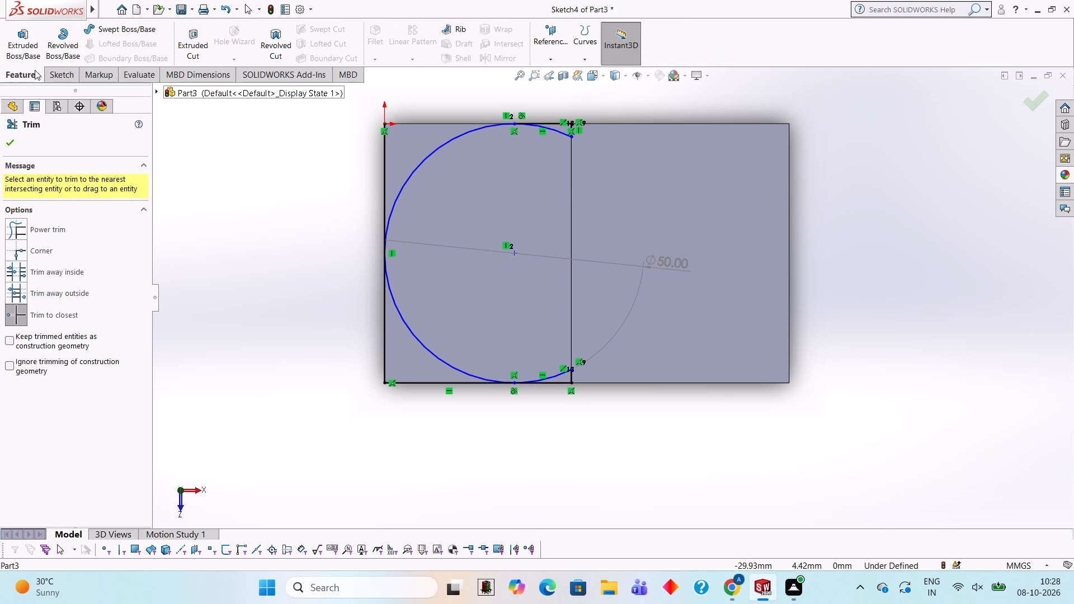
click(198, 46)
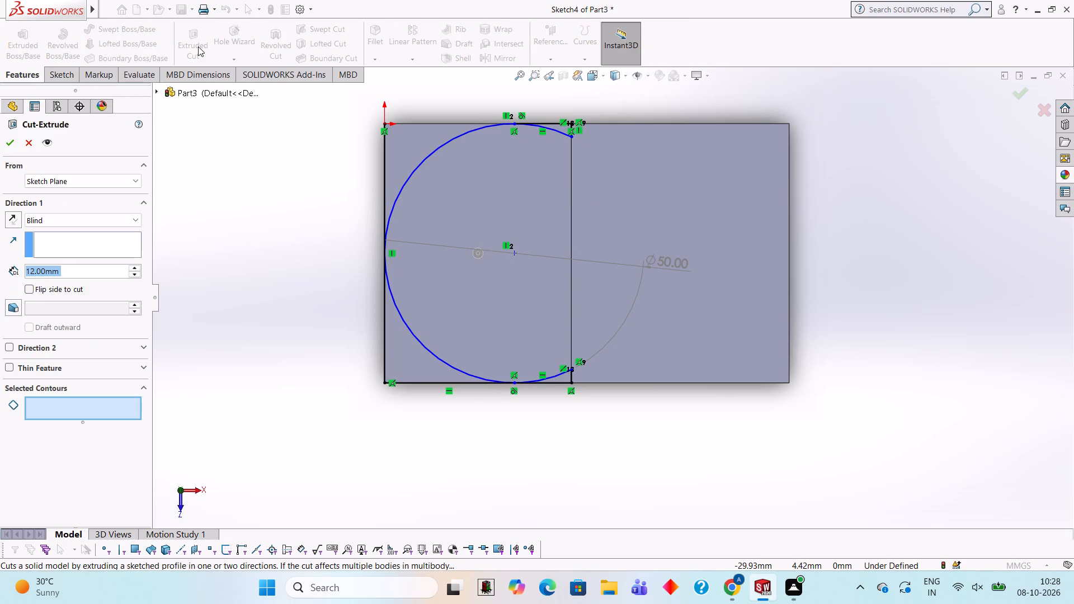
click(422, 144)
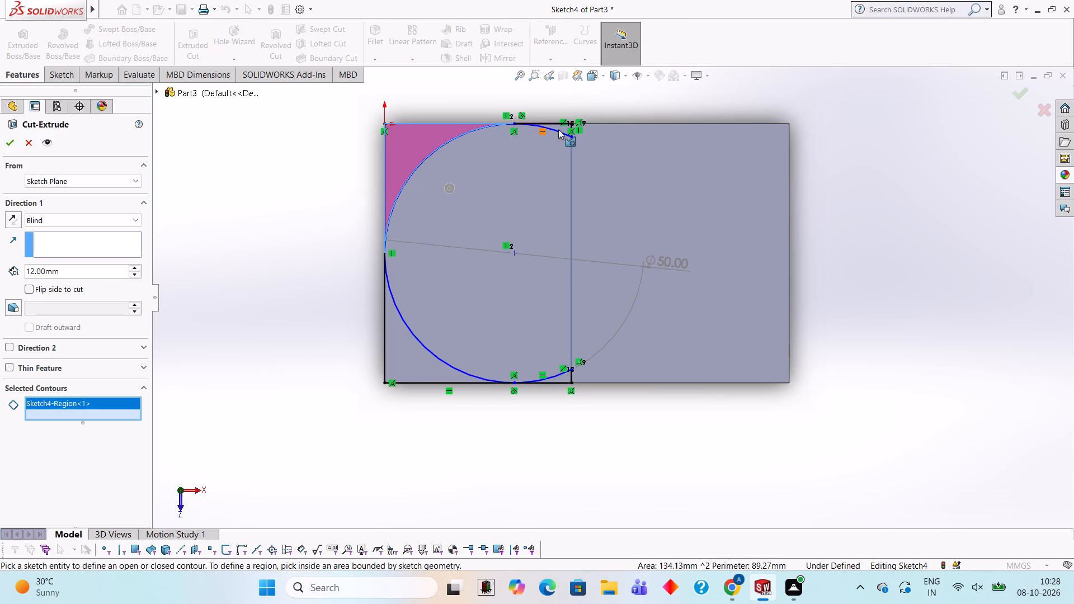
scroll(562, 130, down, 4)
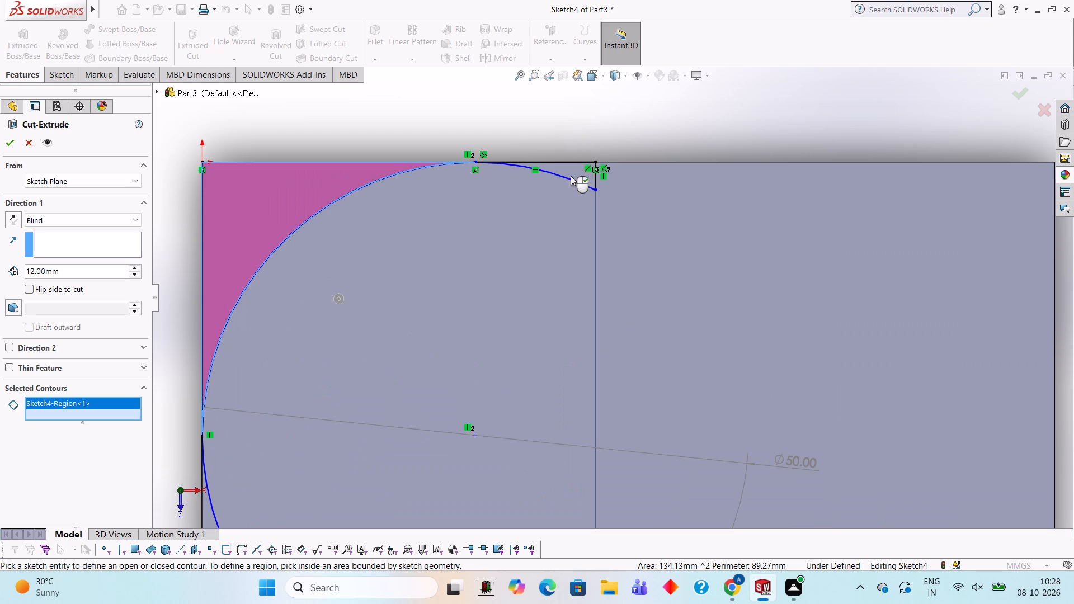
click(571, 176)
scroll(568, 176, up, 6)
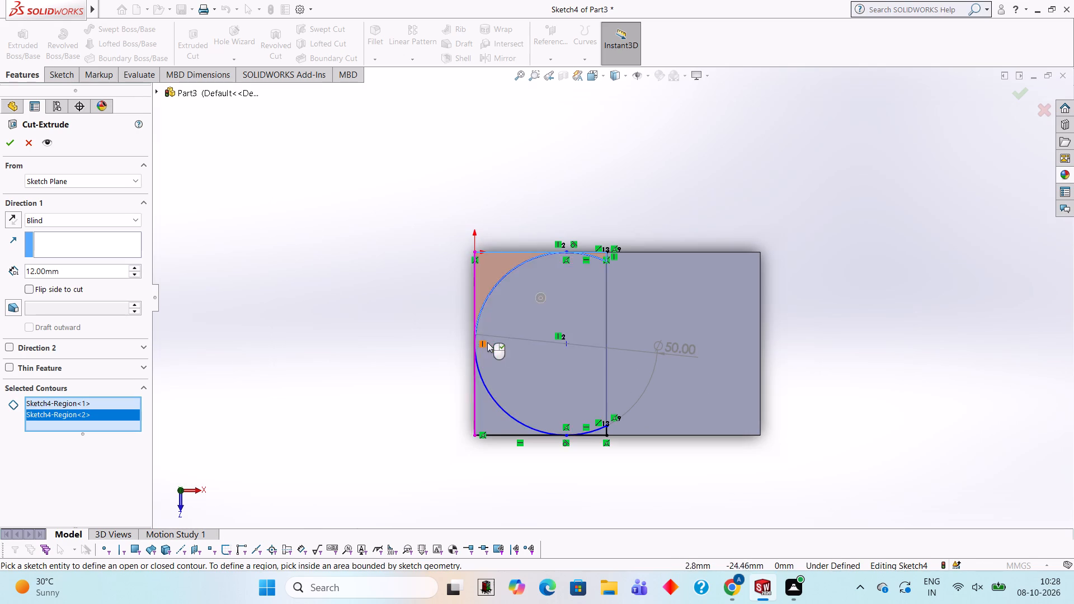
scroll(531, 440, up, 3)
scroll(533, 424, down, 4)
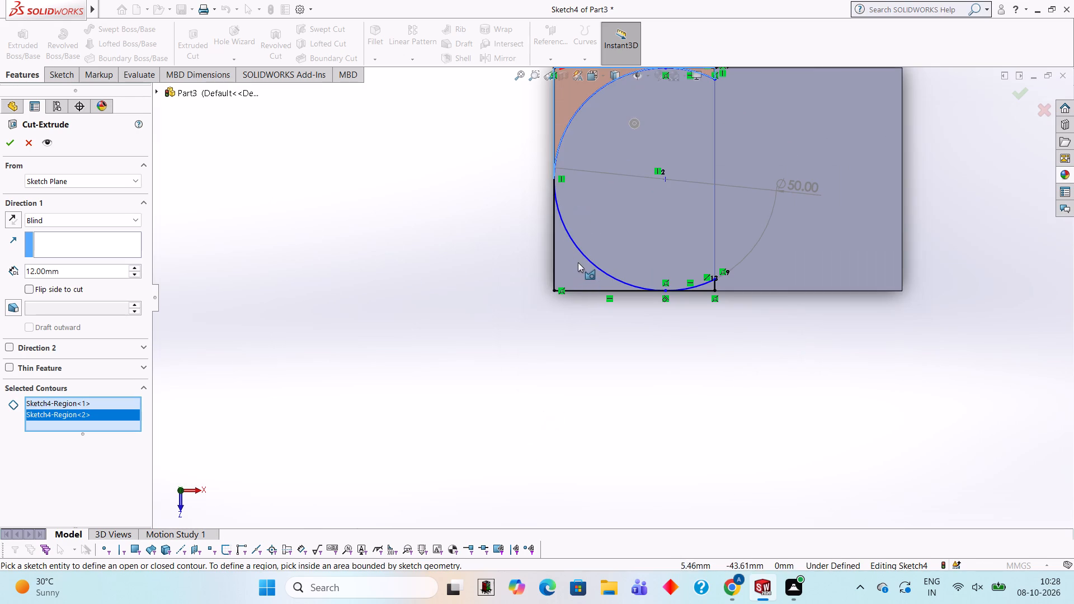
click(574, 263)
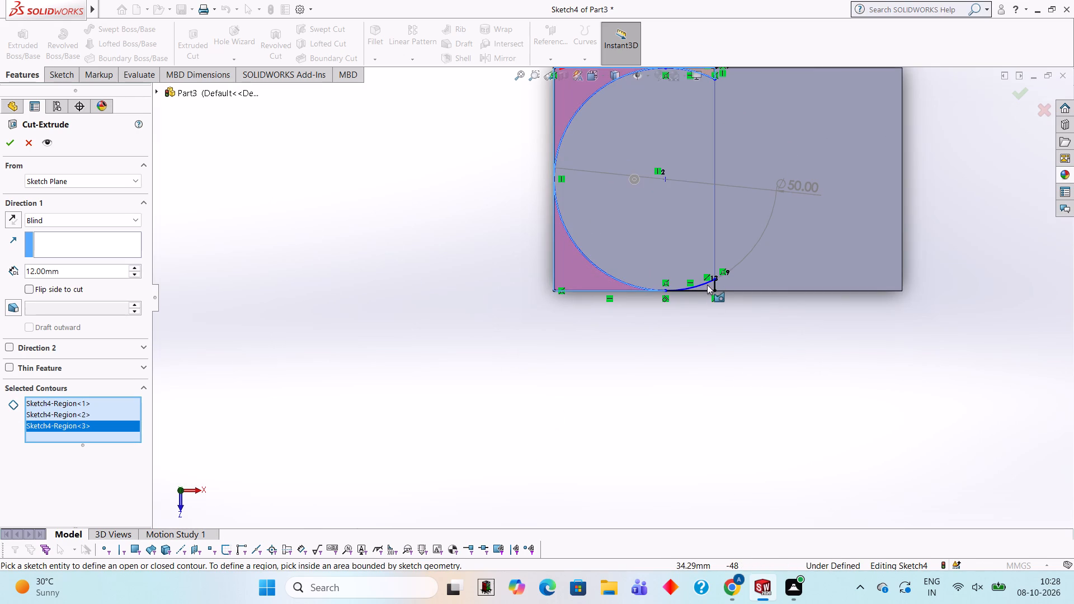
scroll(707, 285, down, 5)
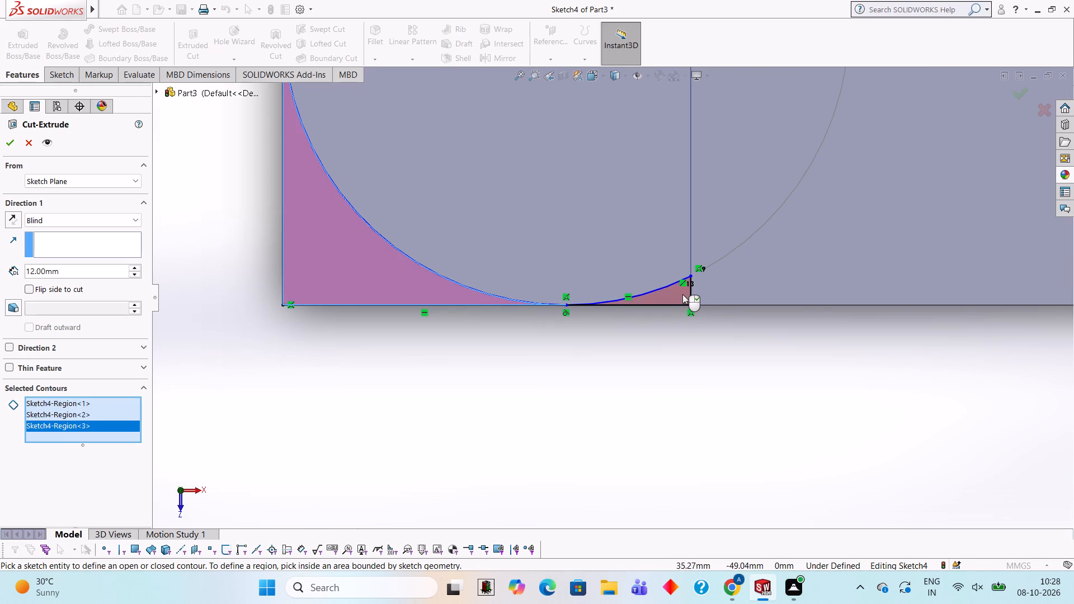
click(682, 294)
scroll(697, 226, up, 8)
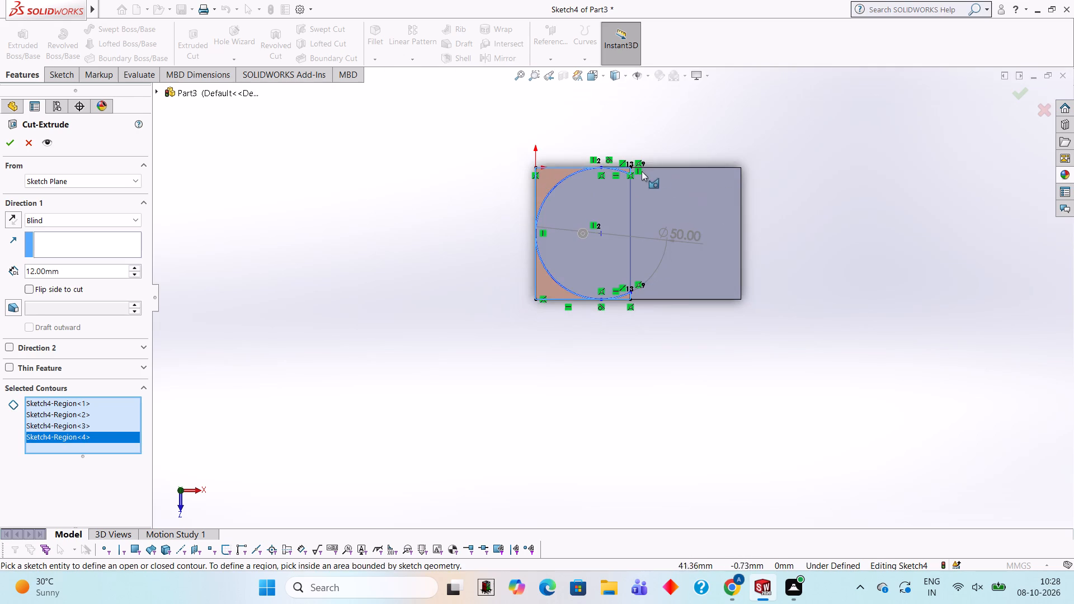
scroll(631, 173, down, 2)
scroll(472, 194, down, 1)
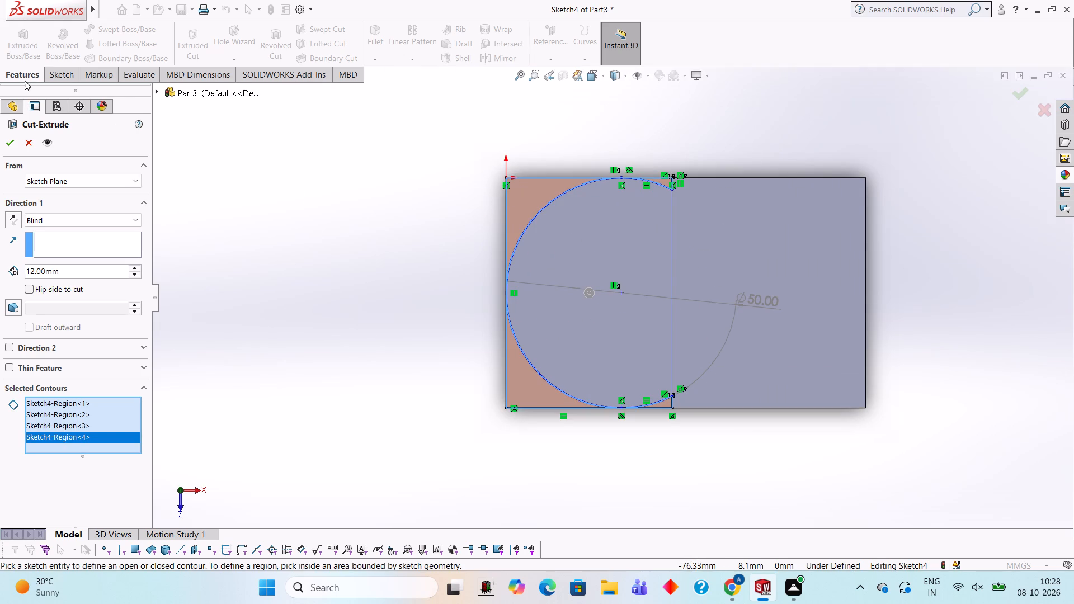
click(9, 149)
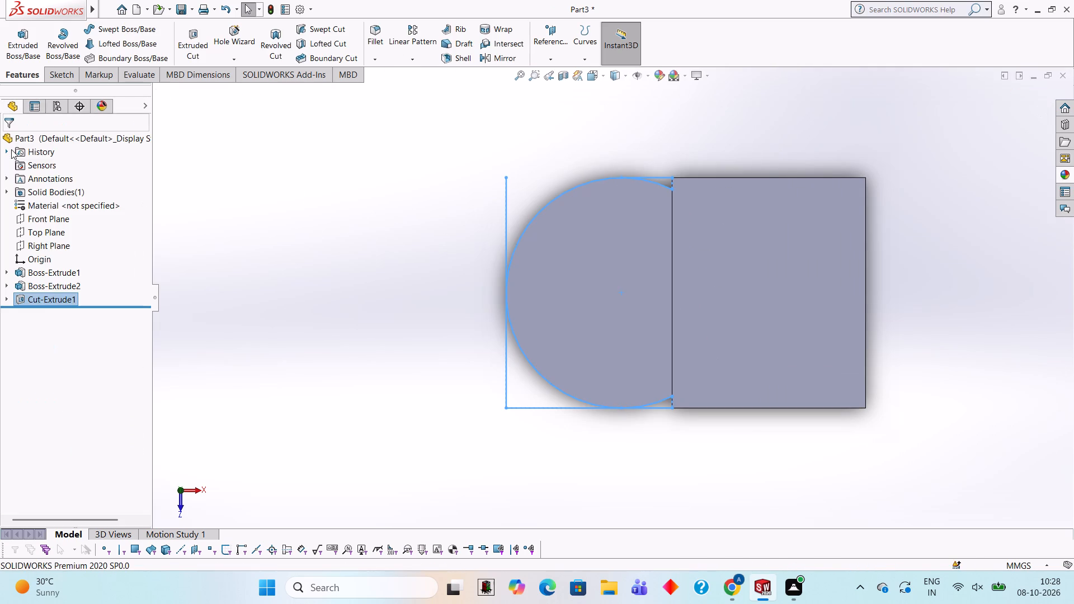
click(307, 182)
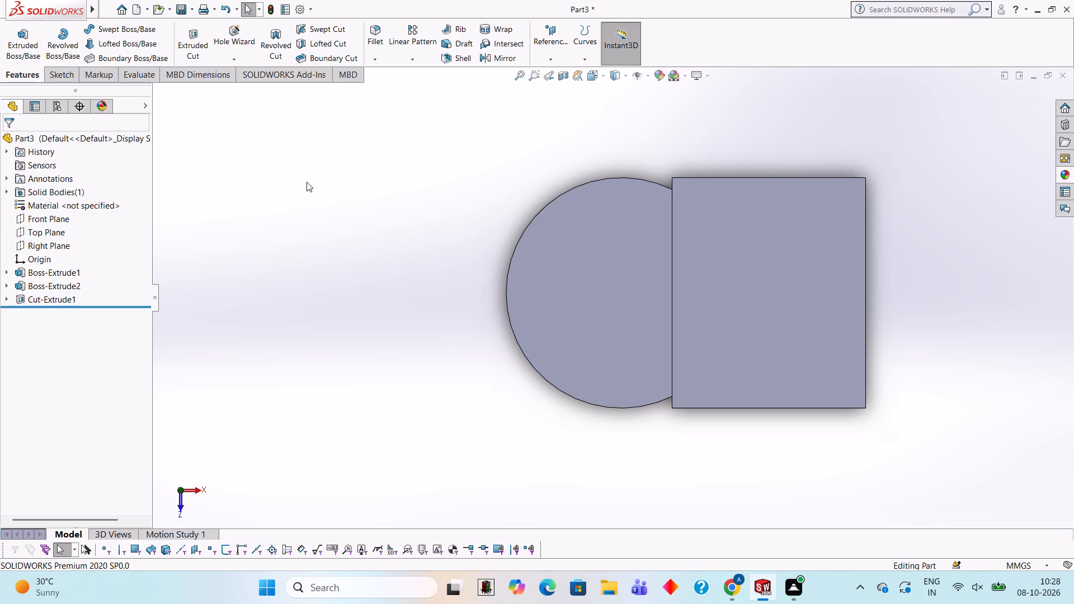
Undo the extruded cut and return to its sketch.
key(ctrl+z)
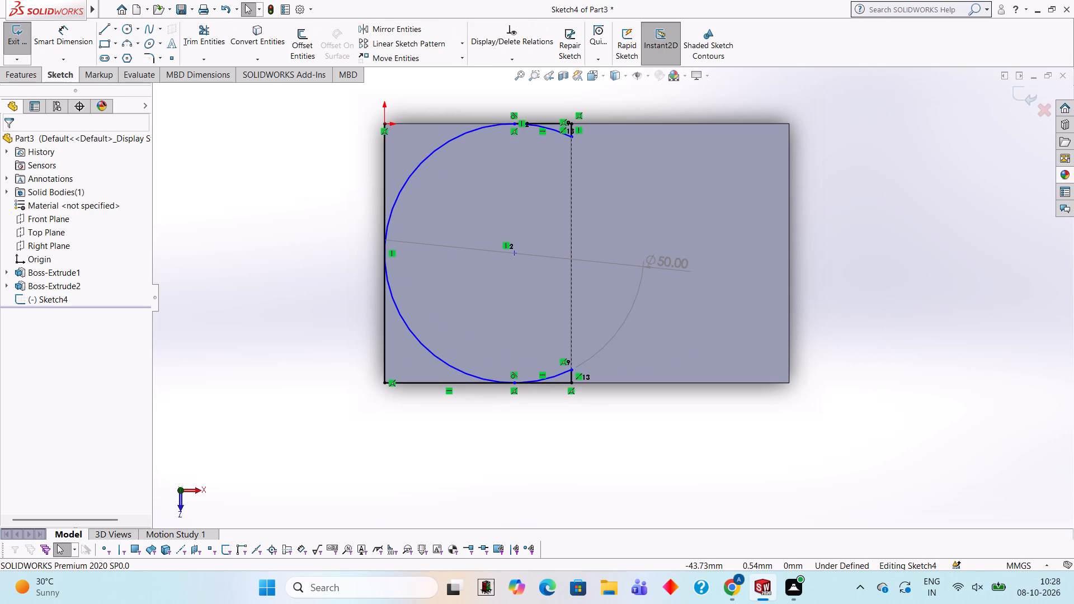
Trim the arc portions between the tangent points and the block, plus the two short vertical stubs at the block's edge.
click(53, 78)
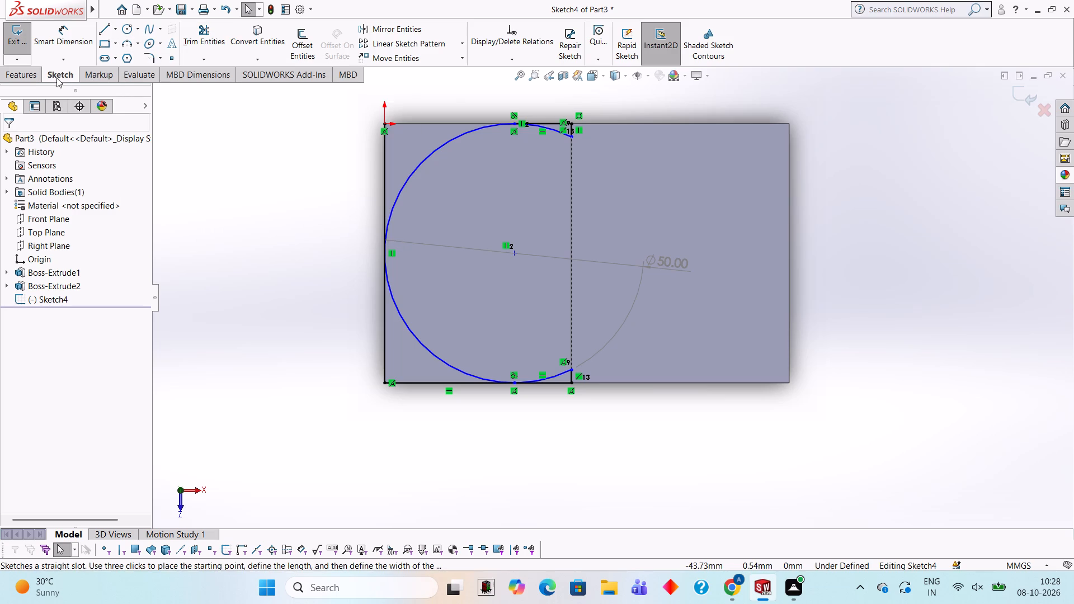
click(201, 45)
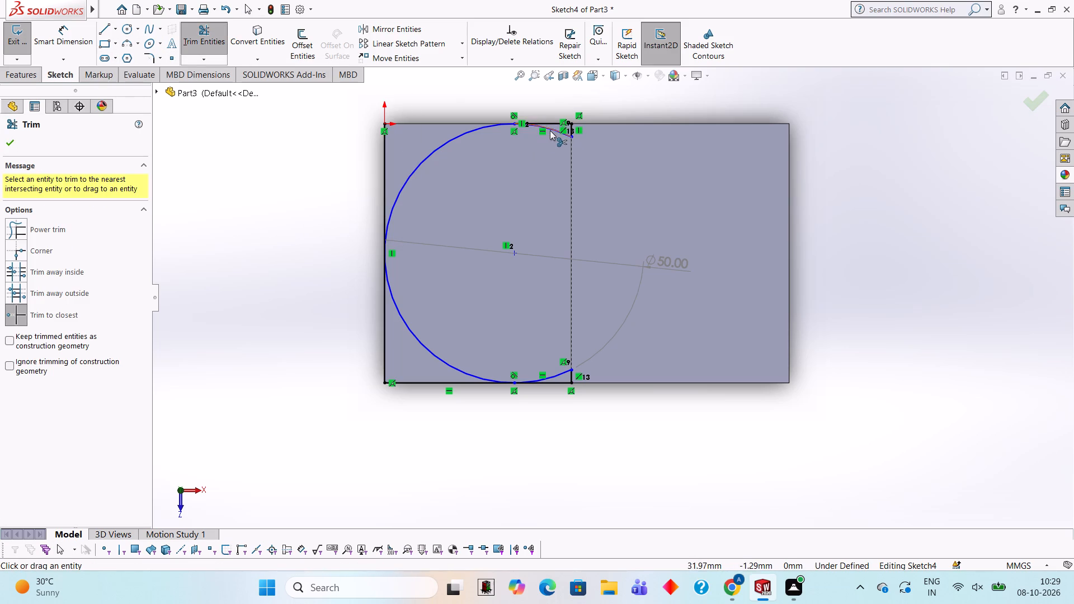
click(550, 130)
click(568, 370)
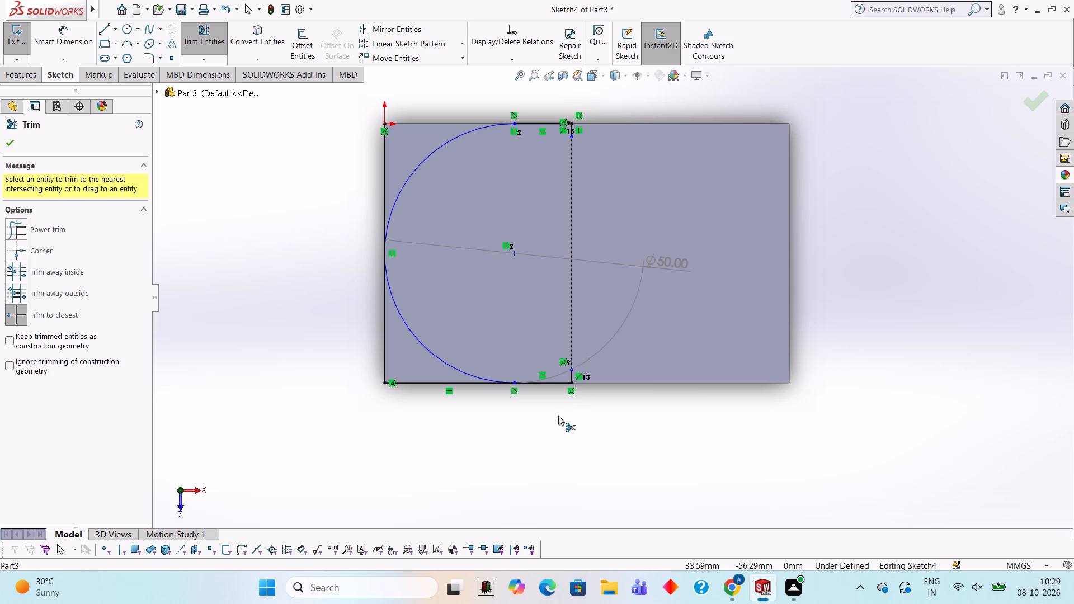
click(573, 134)
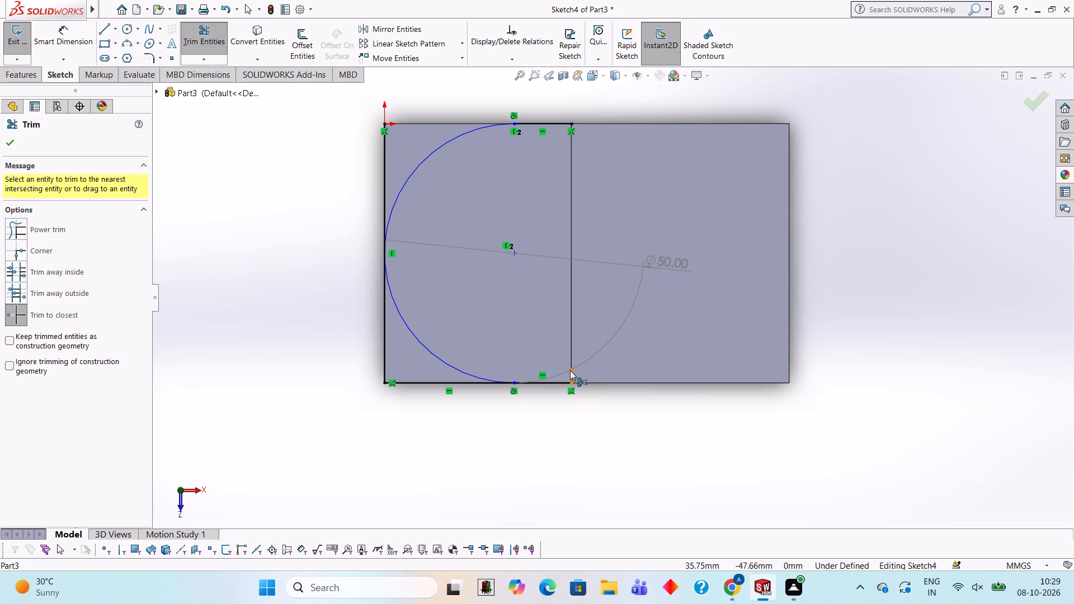
click(570, 370)
Cut-extrude the two corner regions outside the arc at the base's exposed end to a blind depth of 12 mm.
click(36, 71)
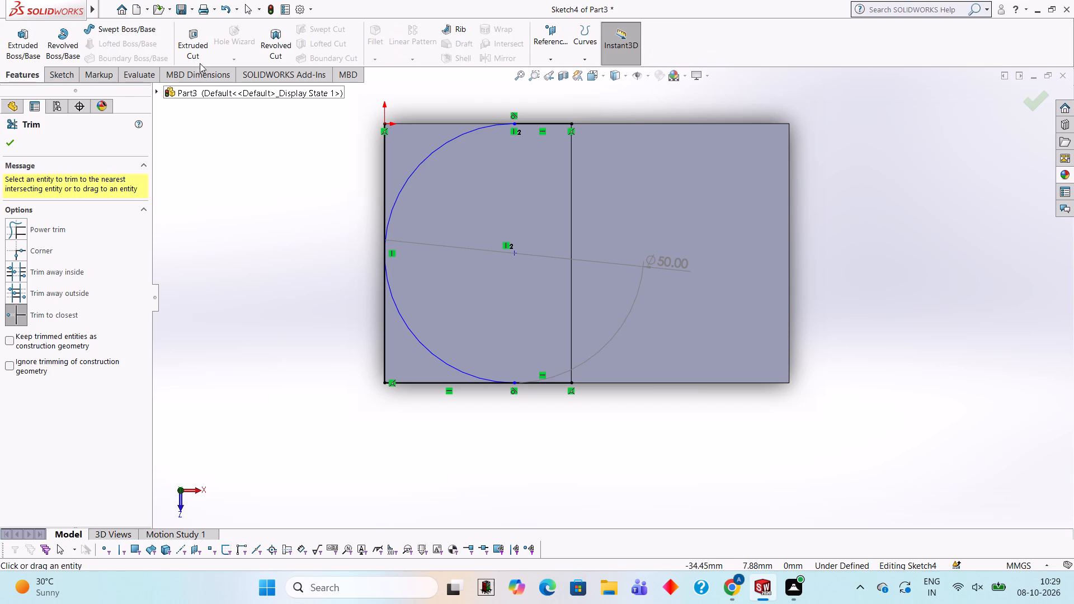
click(197, 56)
click(395, 139)
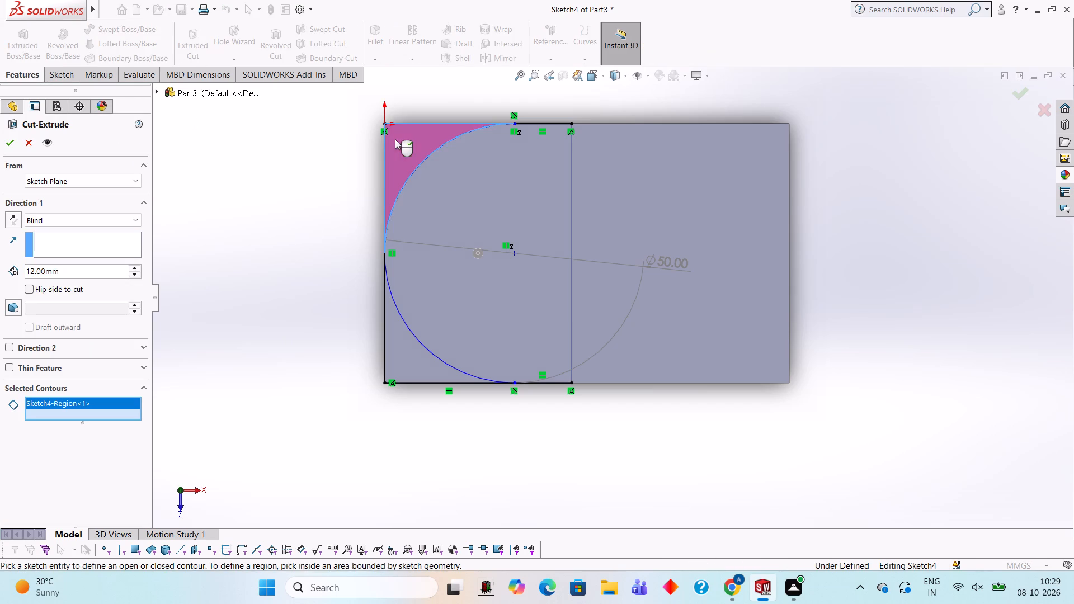
click(400, 353)
middle_drag(299, 290, 336, 277)
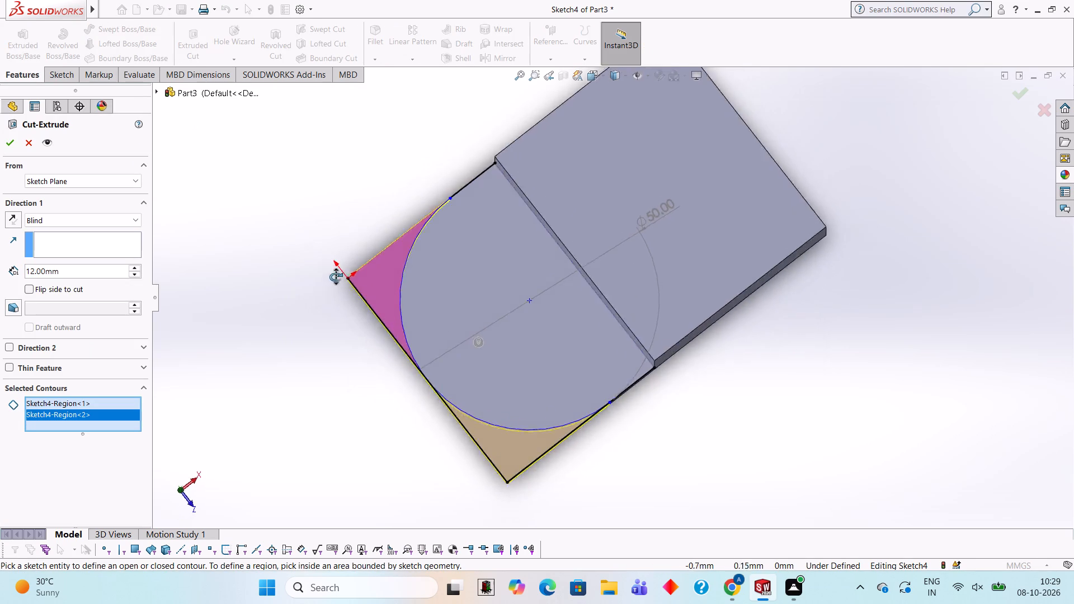
middle_drag(336, 277, 312, 247)
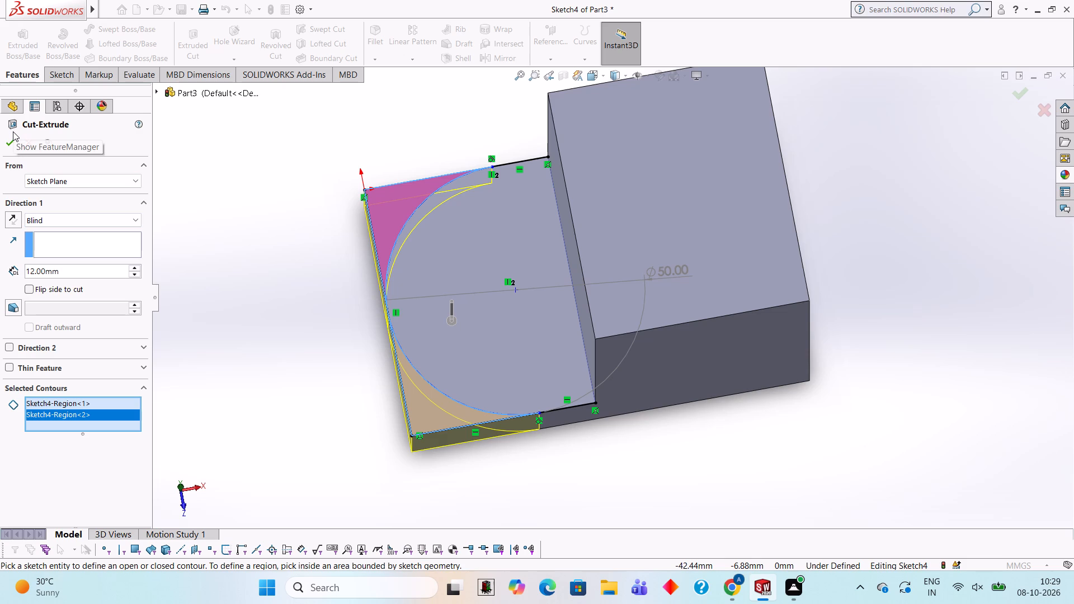
click(15, 144)
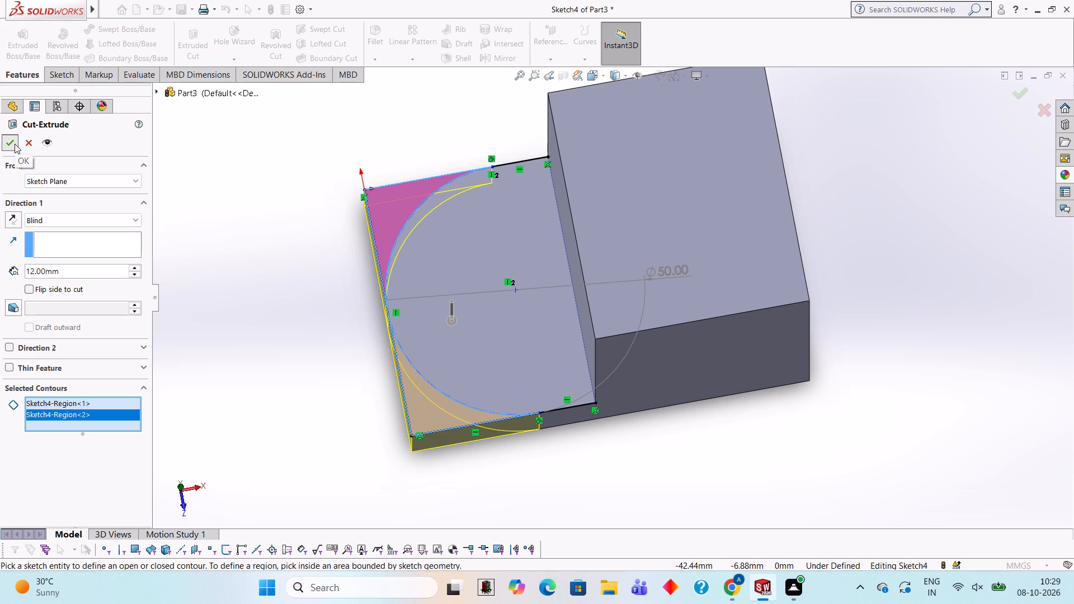
click(15, 144)
click(286, 168)
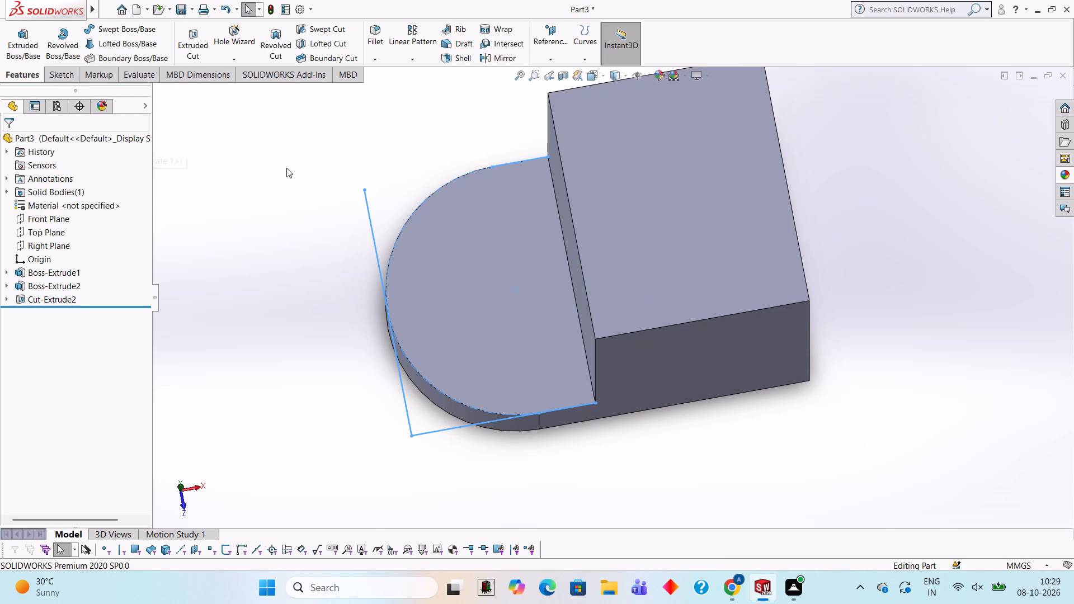
On the L-shaped side face, sketch a 23 mm vertical line up from the block's lower outer corner and a 21 mm horizontal line inward.
scroll(552, 308, up, 3)
middle_drag(639, 261, 636, 200)
middle_drag(672, 381, 665, 250)
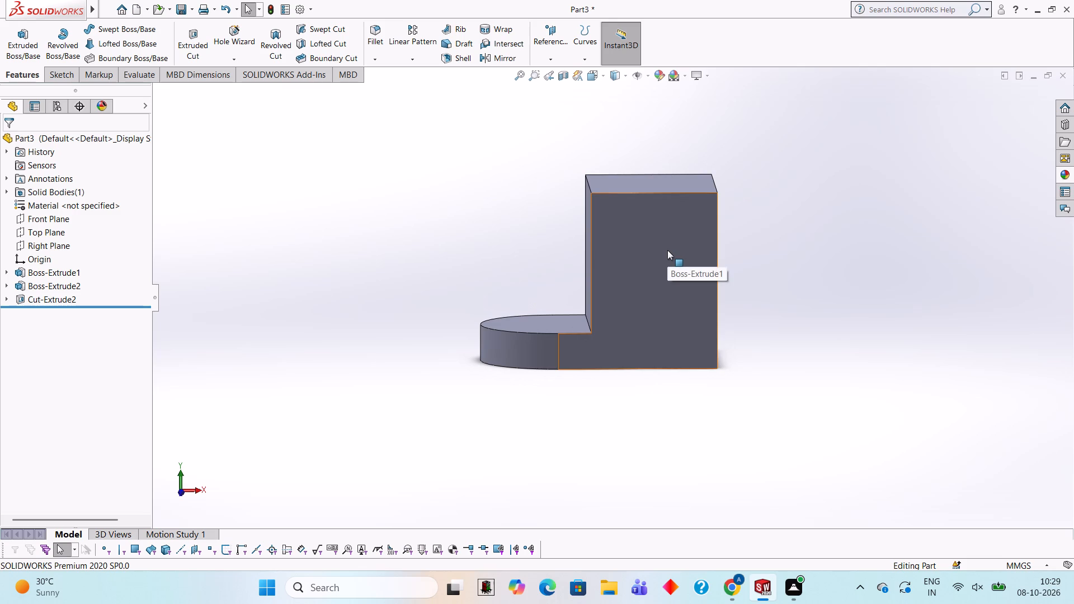
click(662, 318)
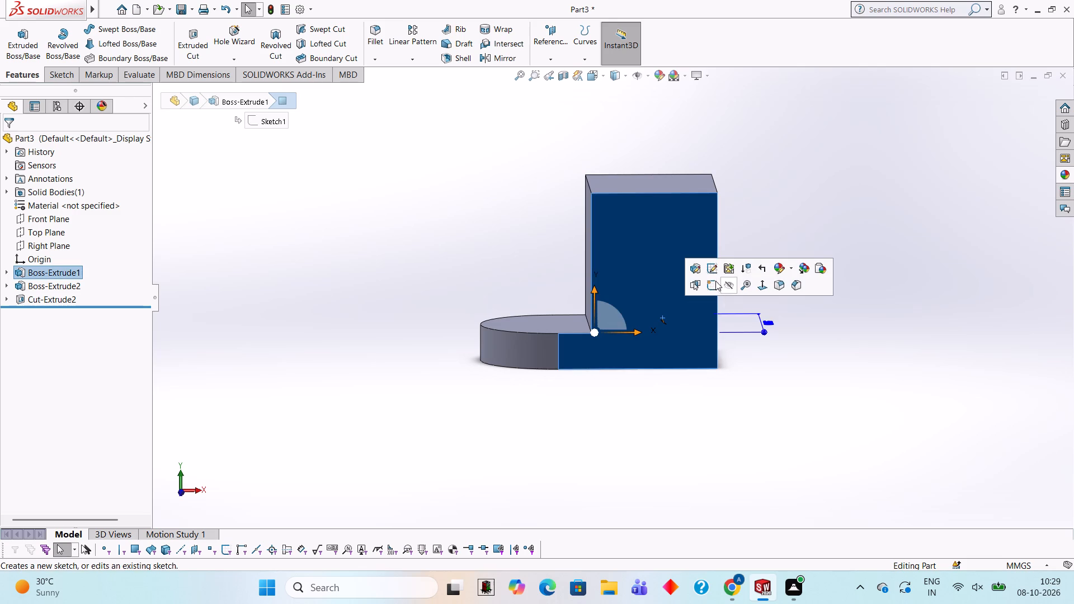
click(711, 282)
key(ctrl+8)
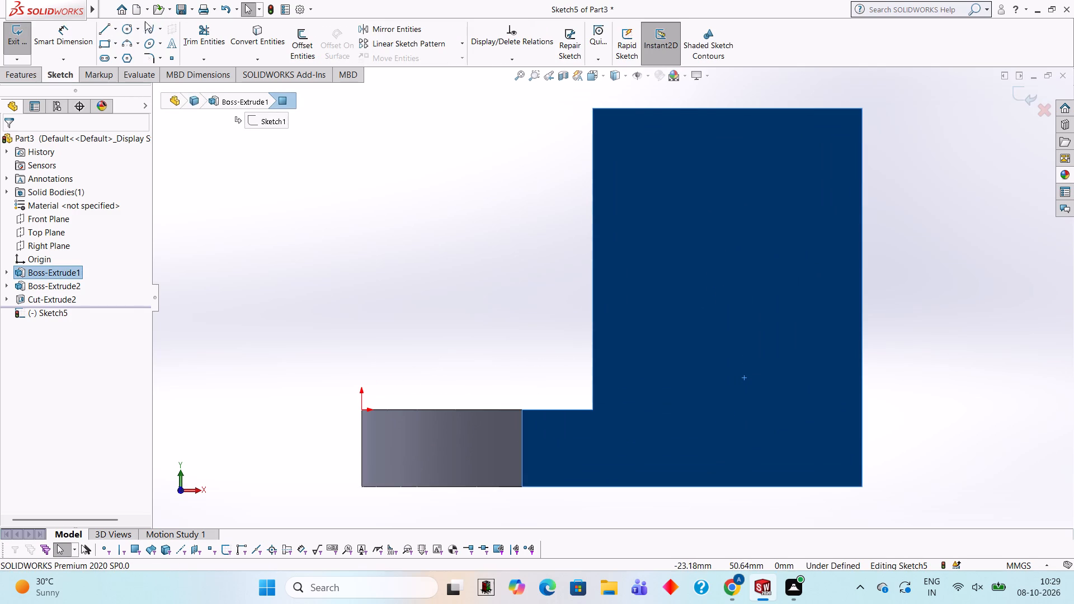
click(107, 31)
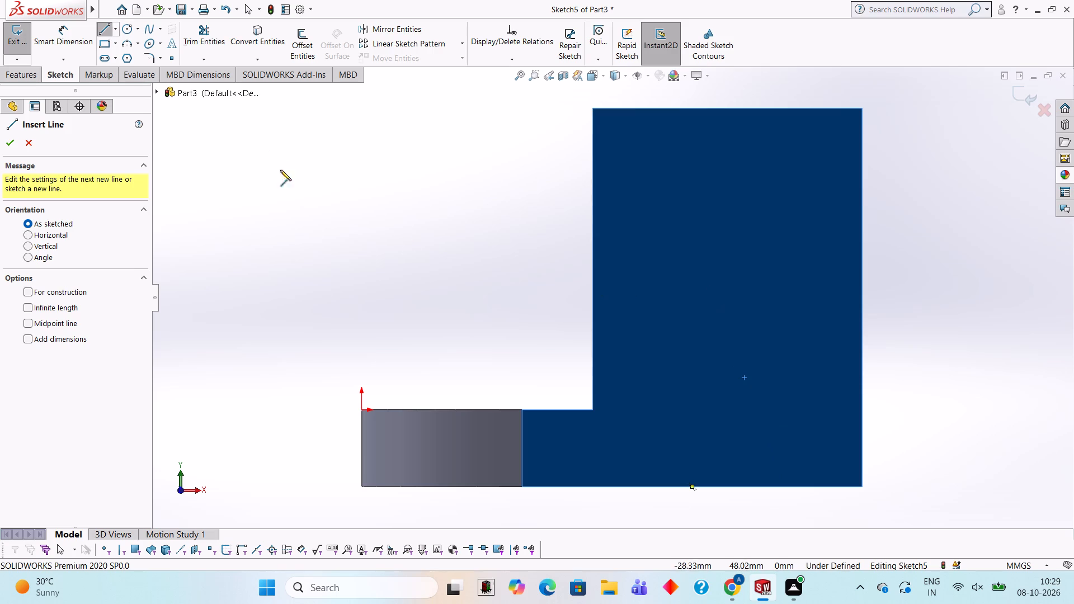
click(865, 486)
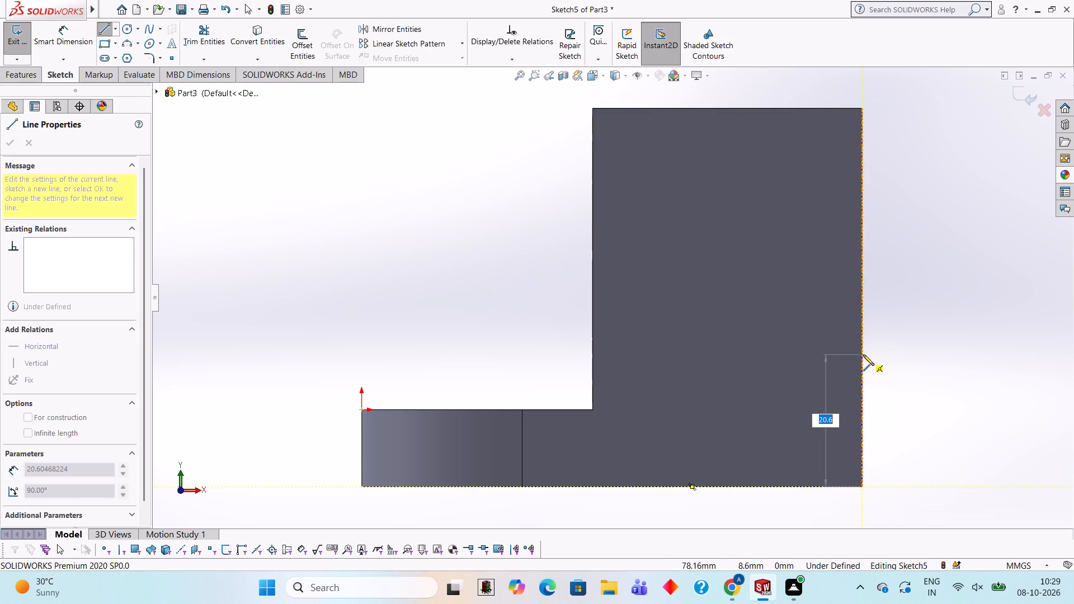
text(23)
key(Return)
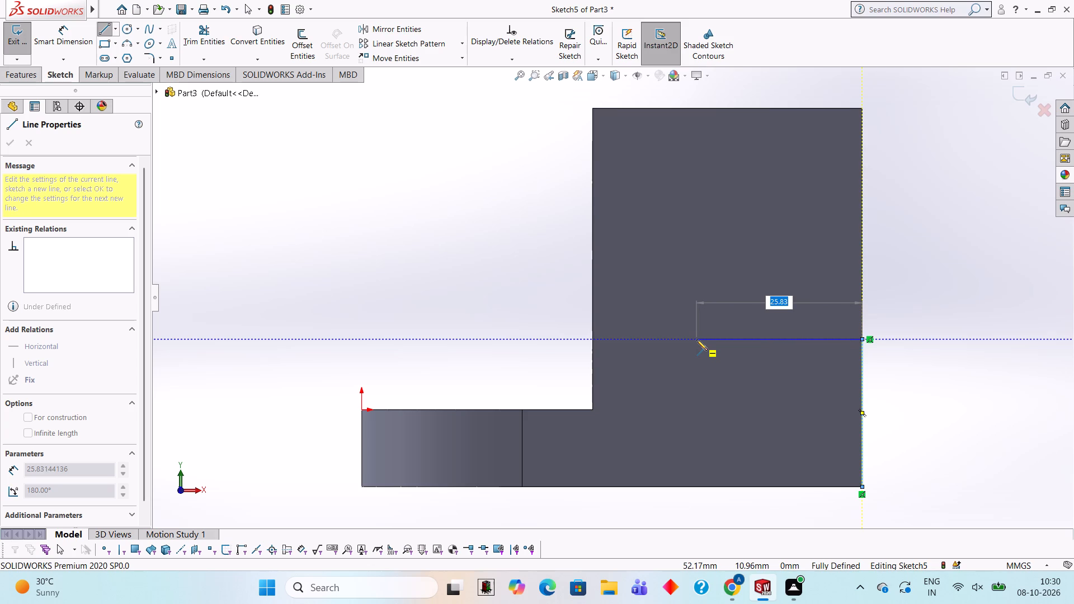
text(21)
key(Return)
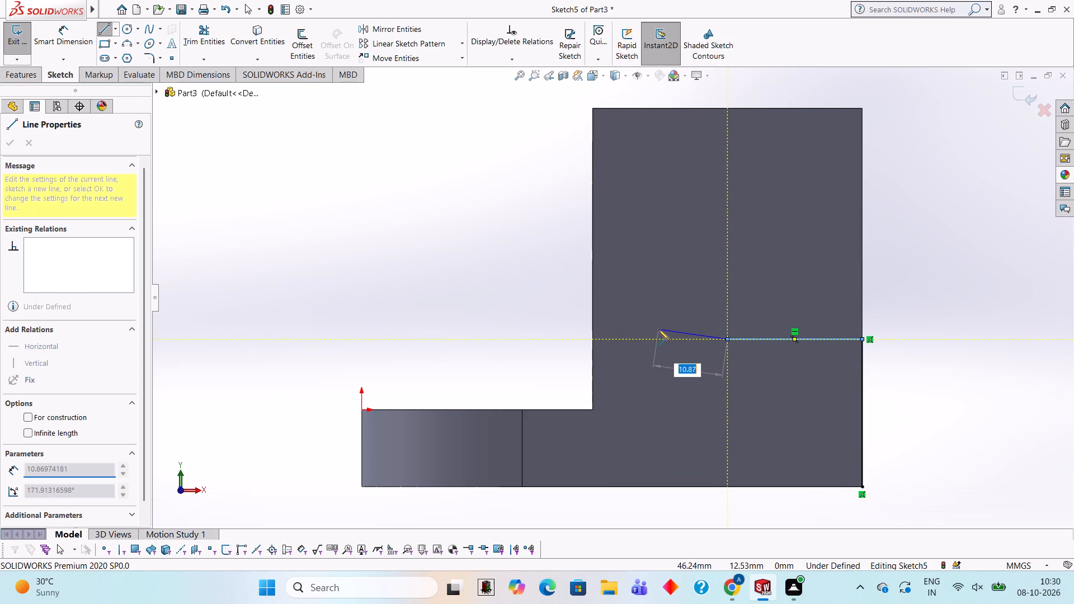
key(Escape)
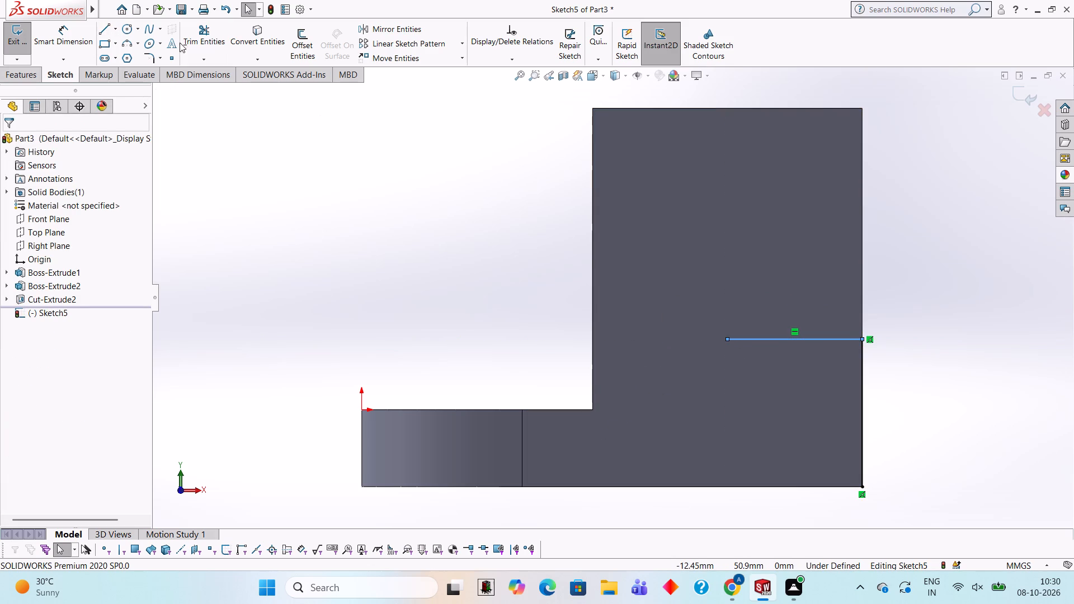
Sketch a 16 mm diameter circle centred on the inner end of the 21 mm horizontal line.
click(128, 31)
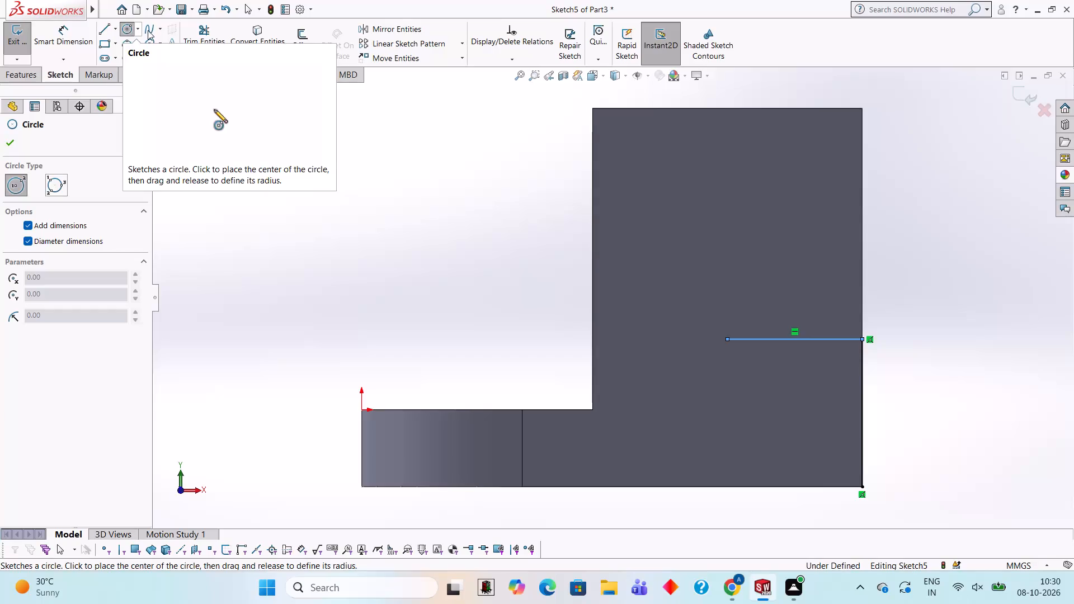
click(727, 338)
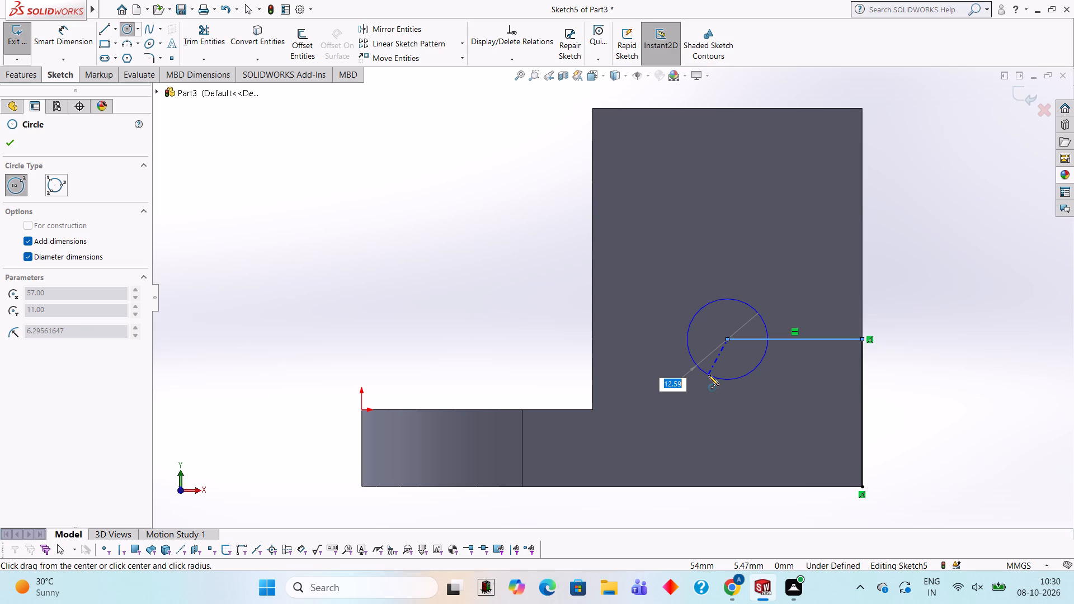
text(16)
key(Return)
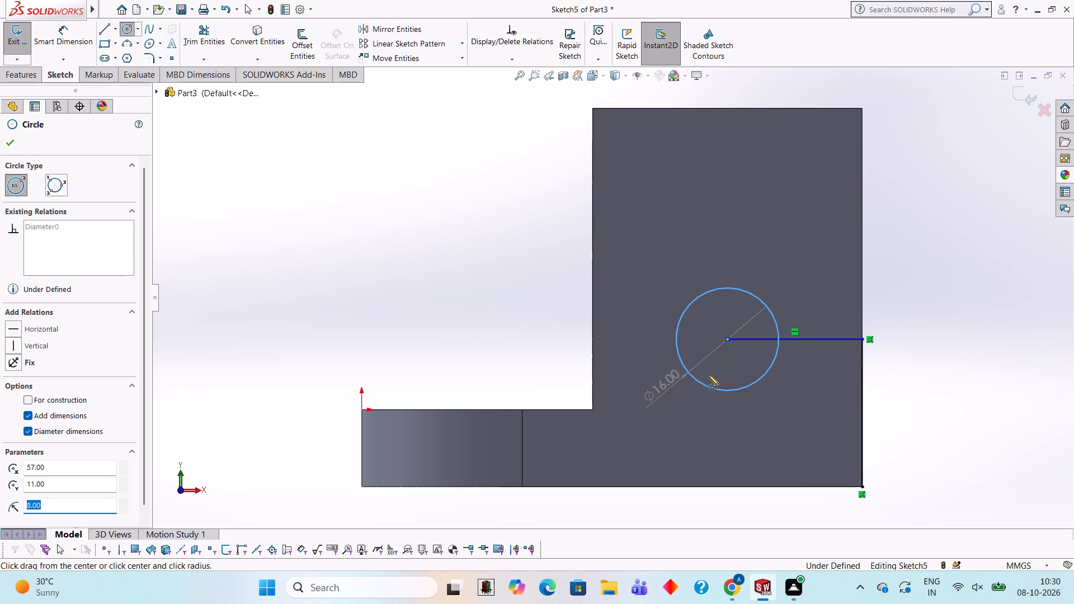
Trim away both portions of the horizontal line, inside and outside the circle.
click(203, 30)
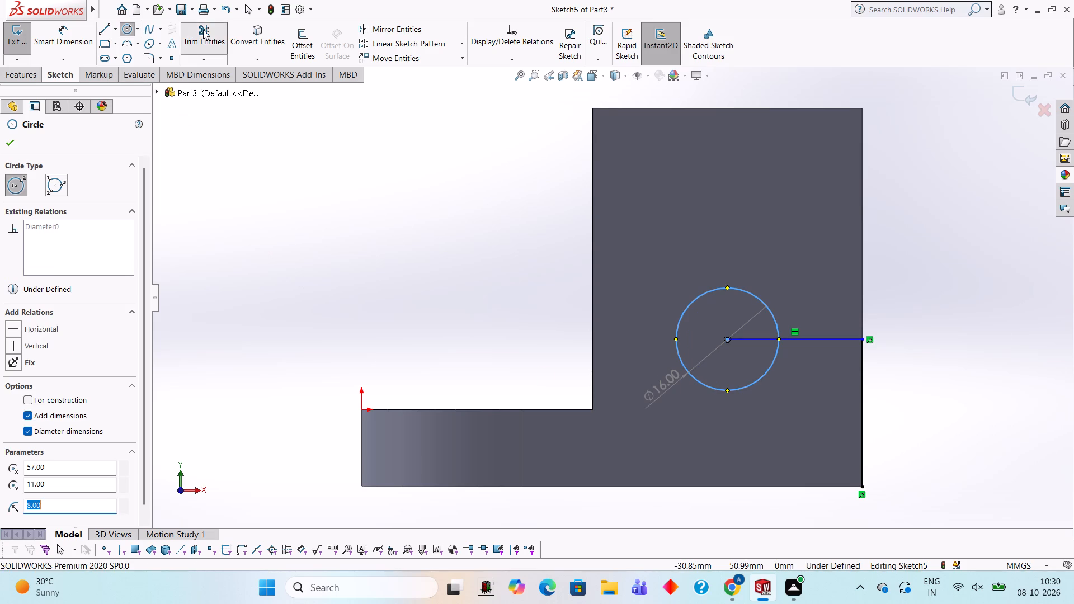
click(735, 337)
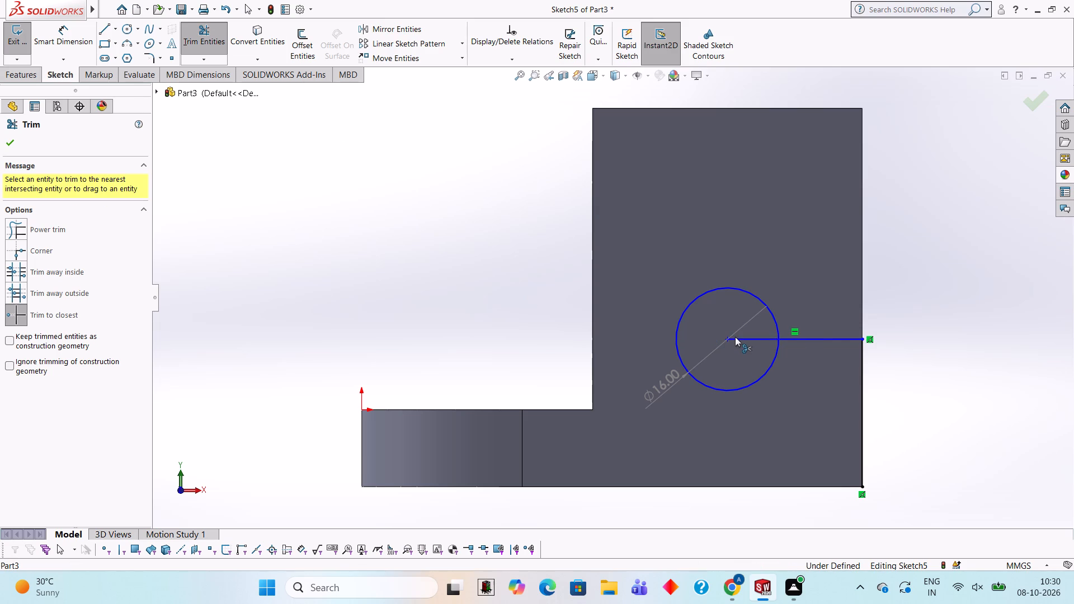
click(812, 339)
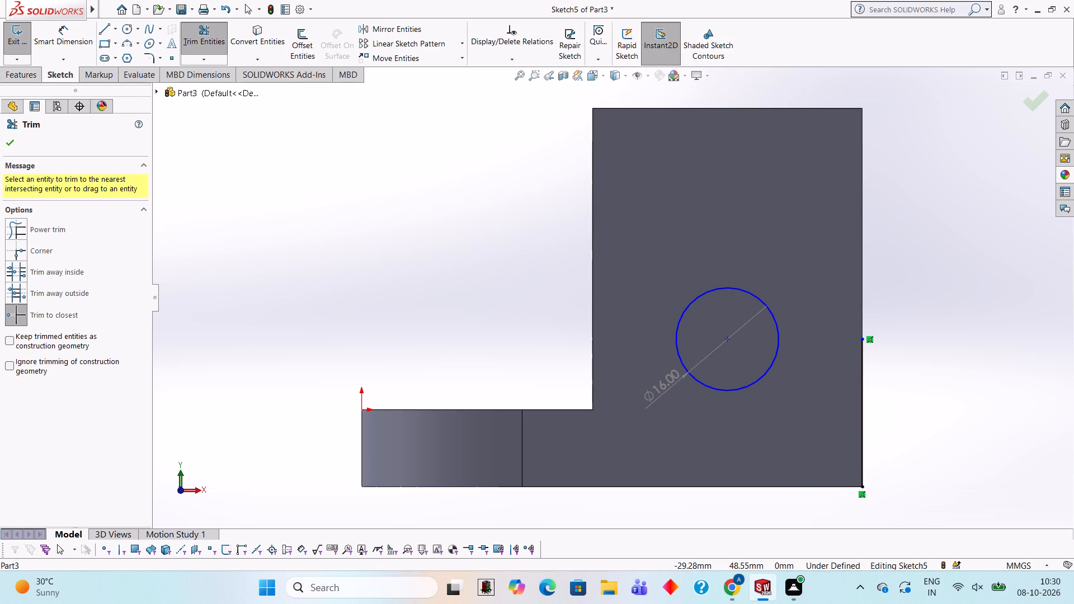
Cut-extrude the 16 mm circle region through the block to a blind depth of 50 mm.
click(23, 79)
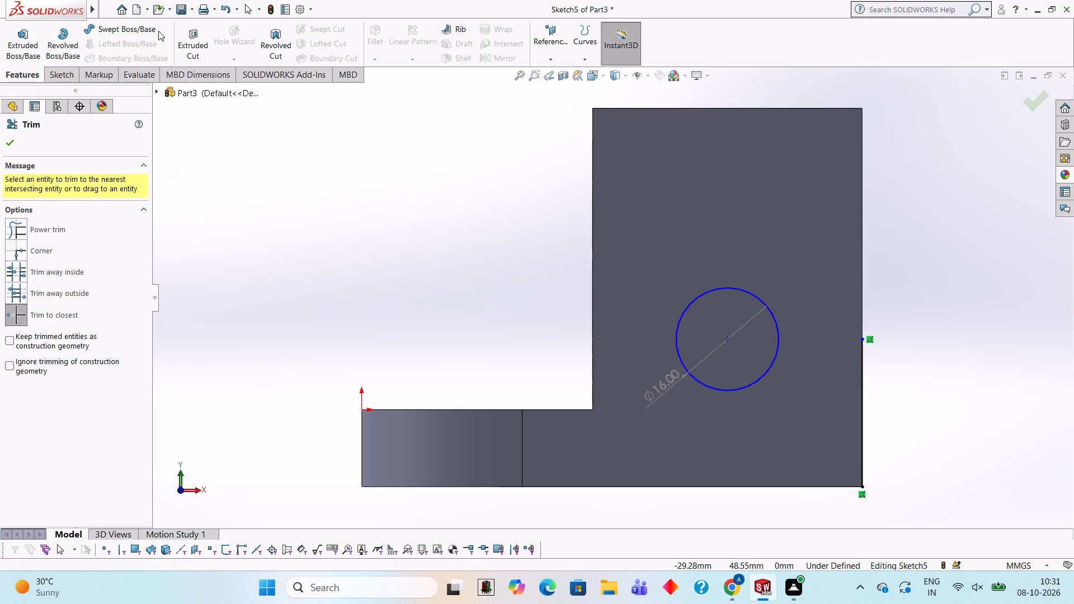
click(186, 31)
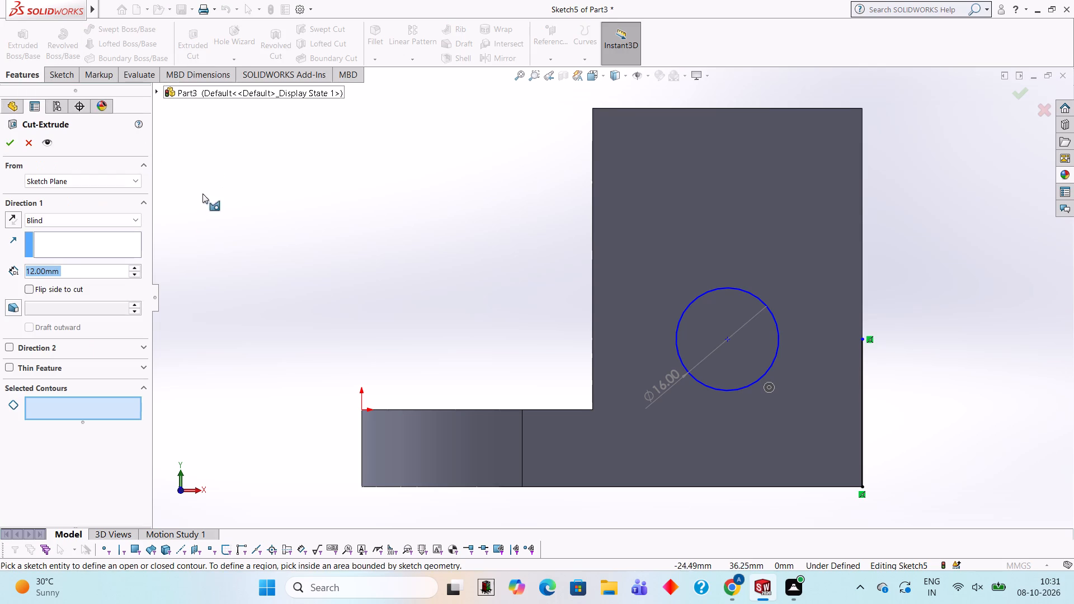
text(50)
key(Return)
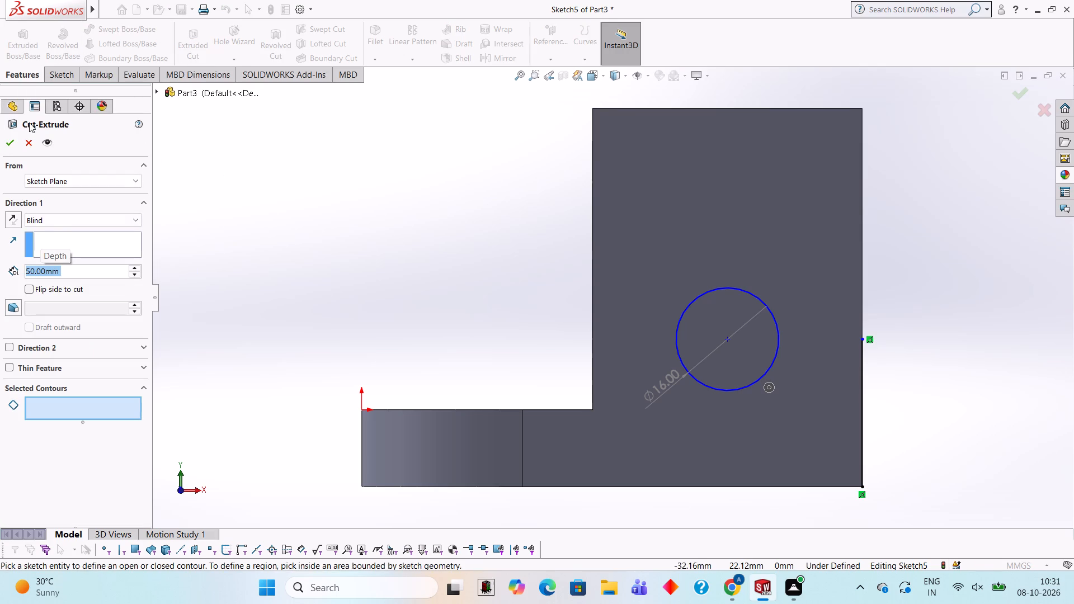
click(15, 145)
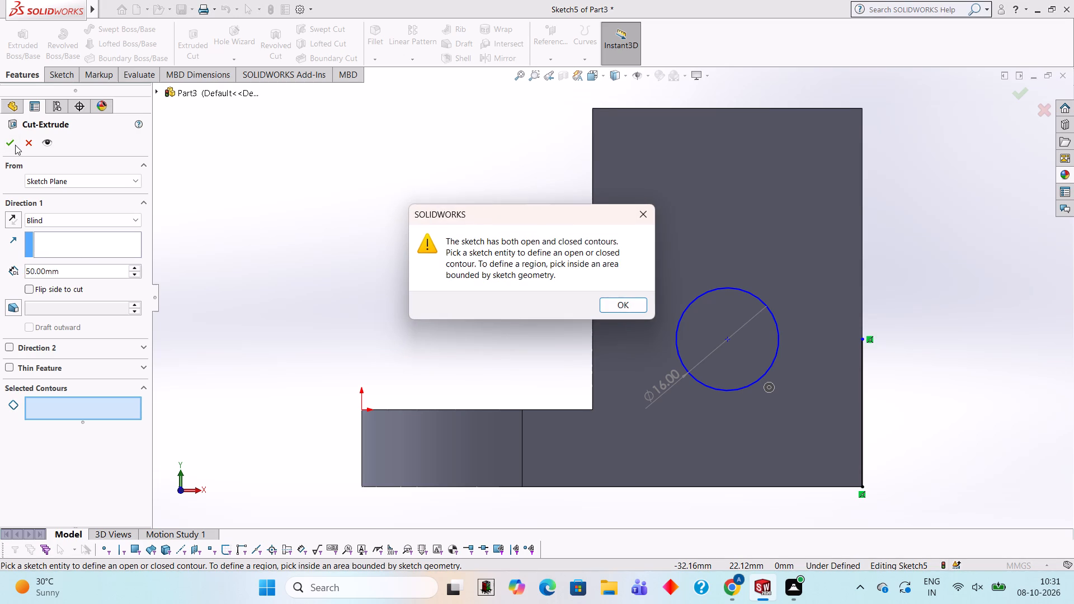
click(637, 305)
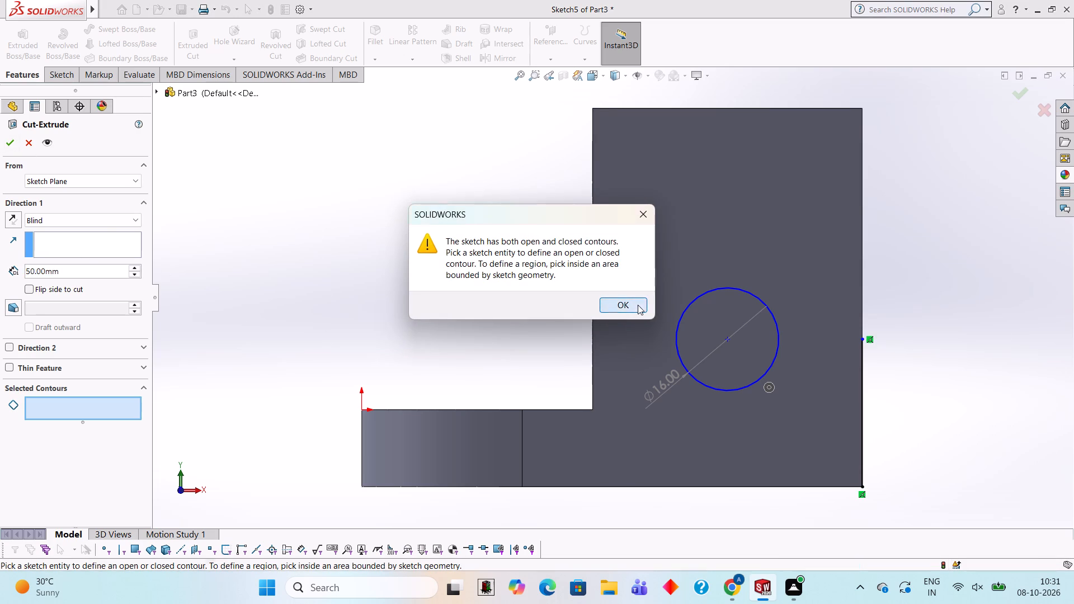
click(744, 340)
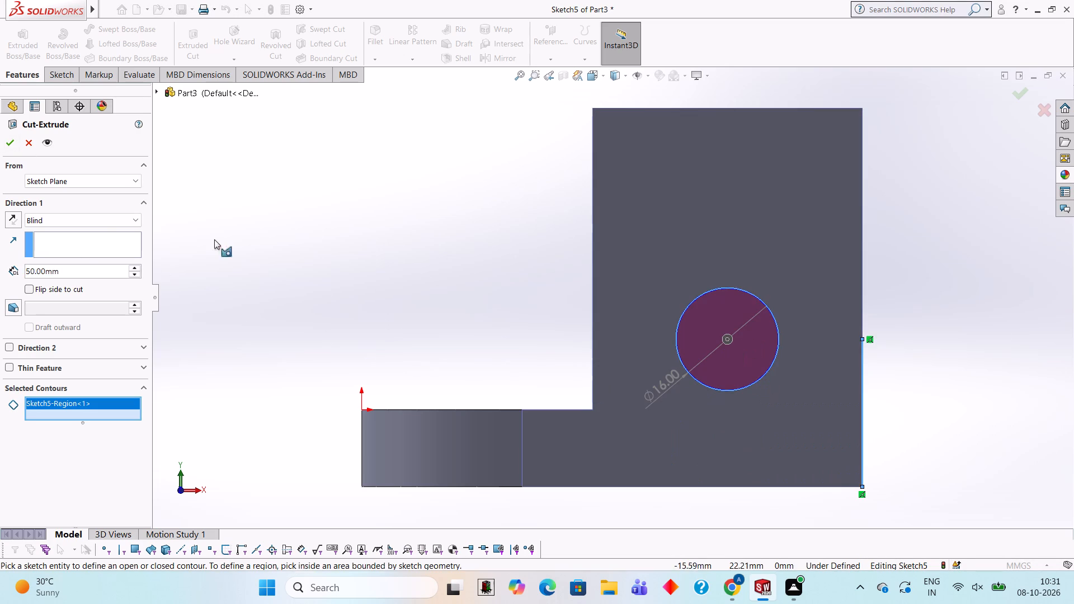
click(11, 141)
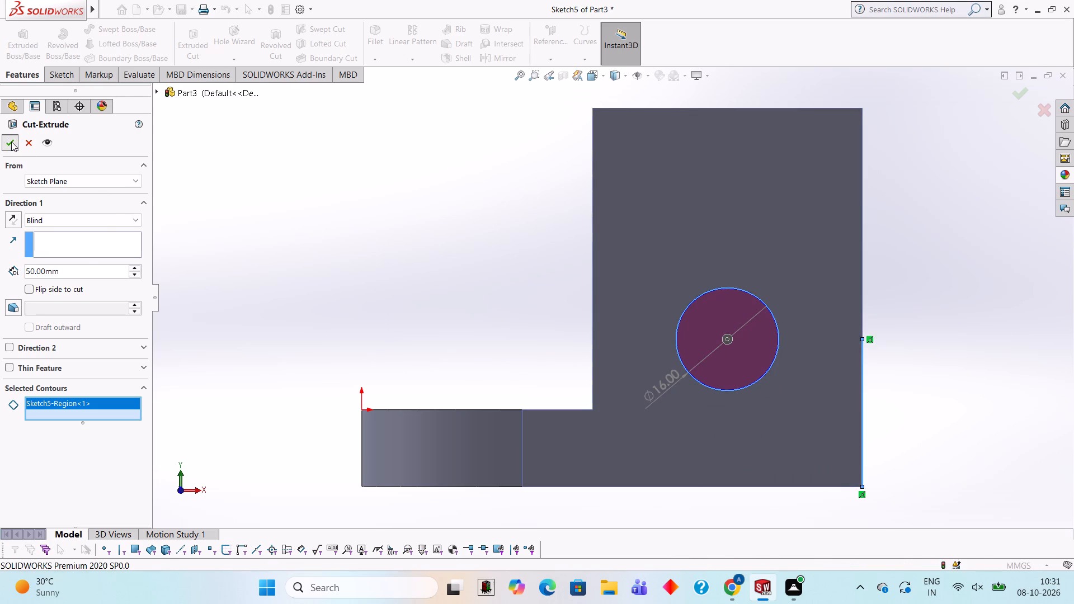
click(398, 256)
Start a sketch on the block's top face and draw a freehand corner rectangle inside its edges.
scroll(398, 256, up, 3)
middle_drag(398, 256, 401, 351)
middle_drag(425, 313, 425, 360)
click(681, 223)
click(726, 194)
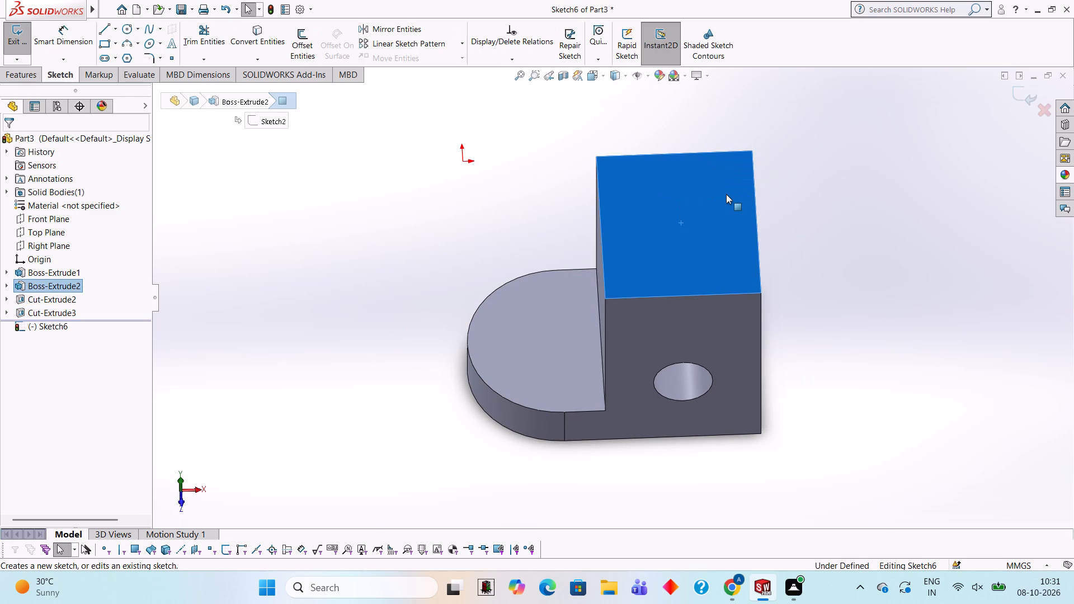
key(ctrl+8)
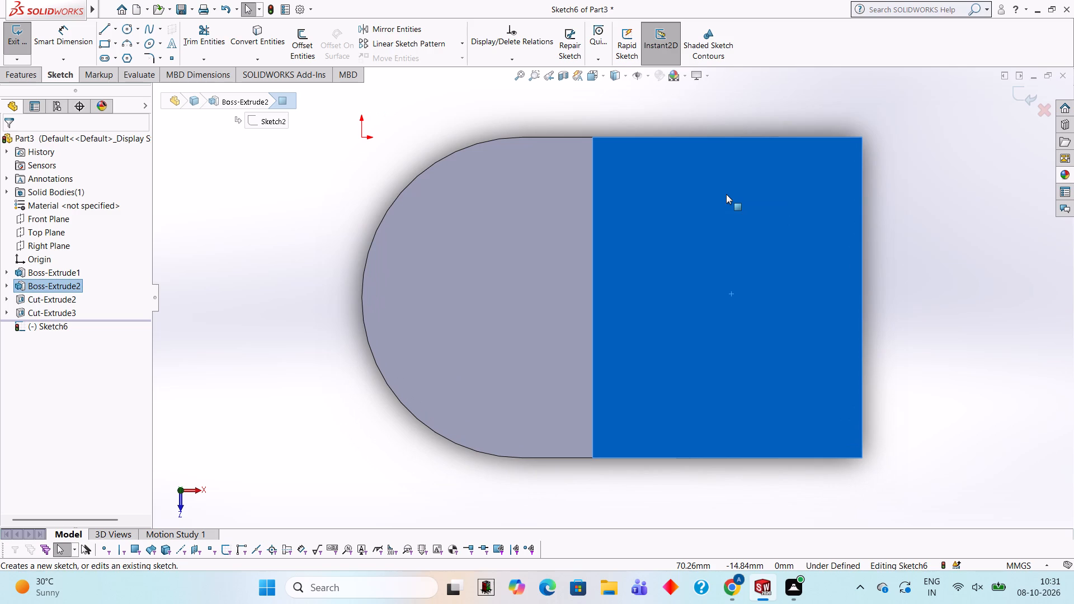
click(110, 26)
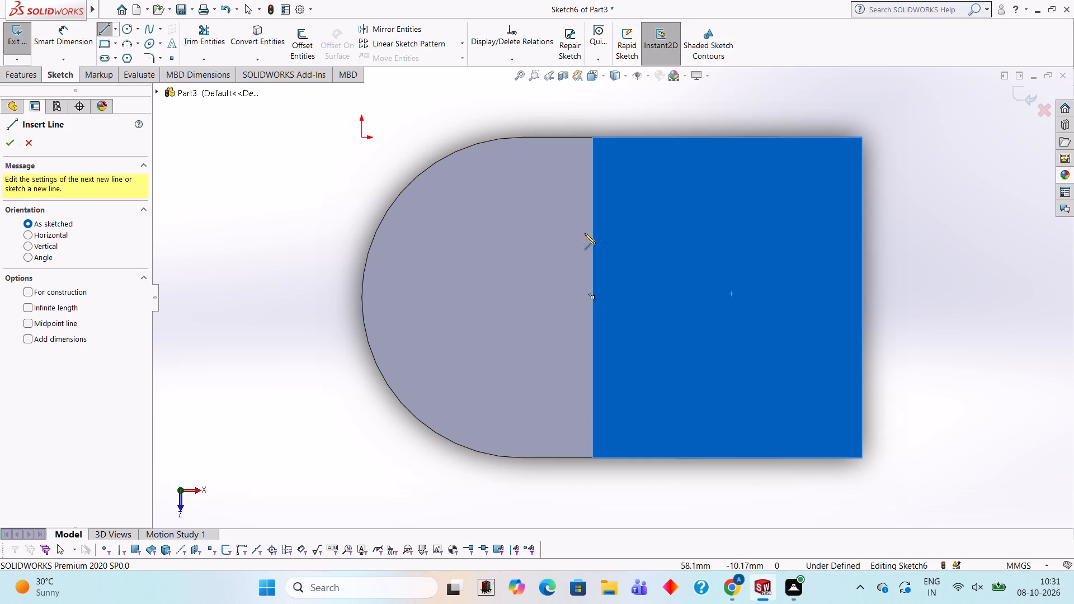
click(104, 48)
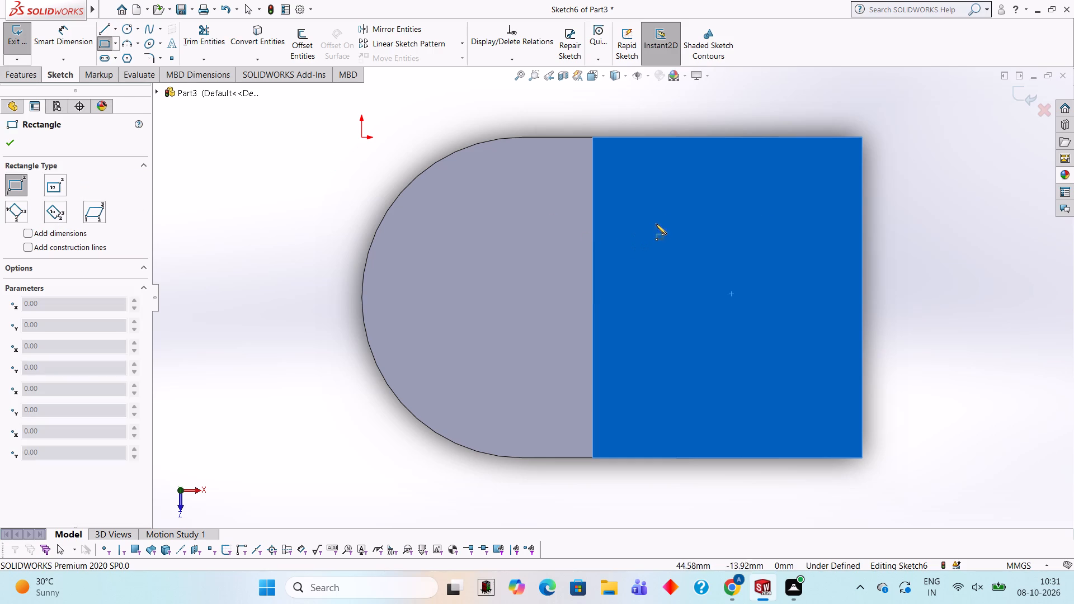
click(666, 194)
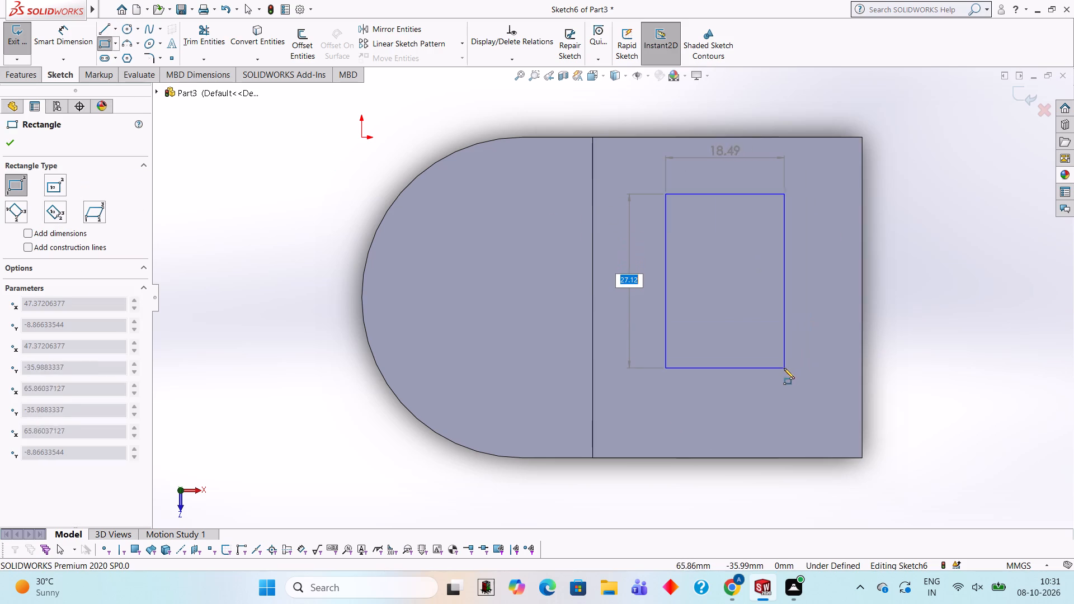
click(795, 370)
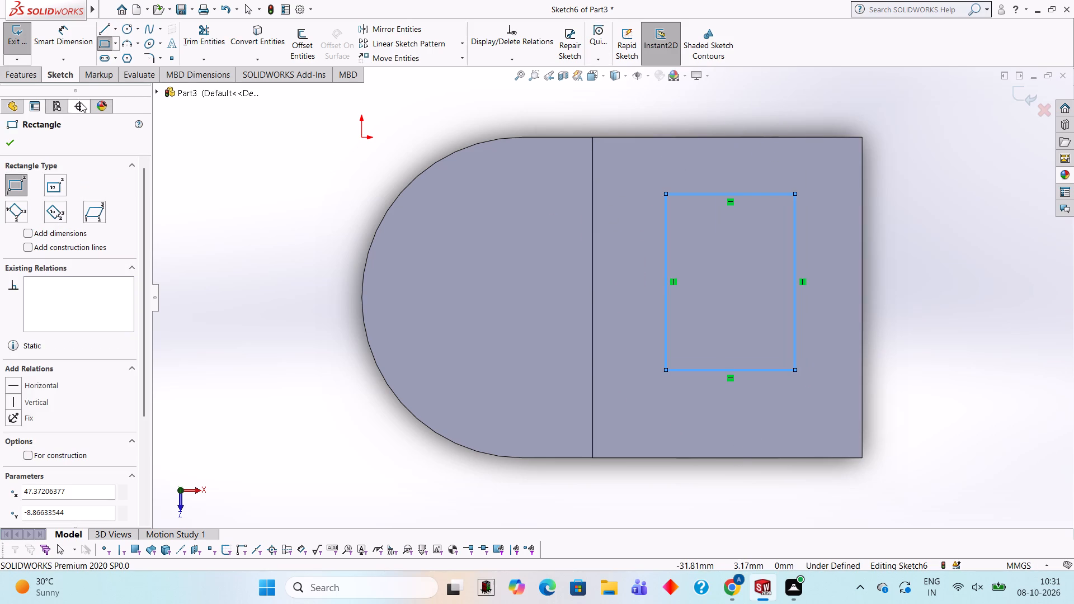
Dimension the rectangle's long side parallel to the block's outer end edge as 30 mm.
click(67, 50)
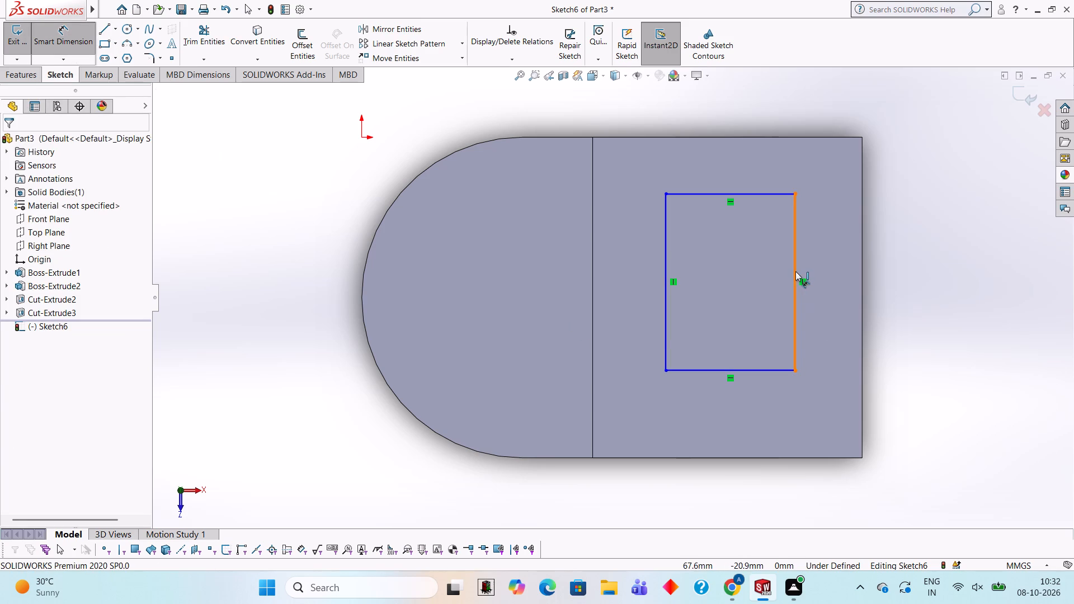
click(795, 271)
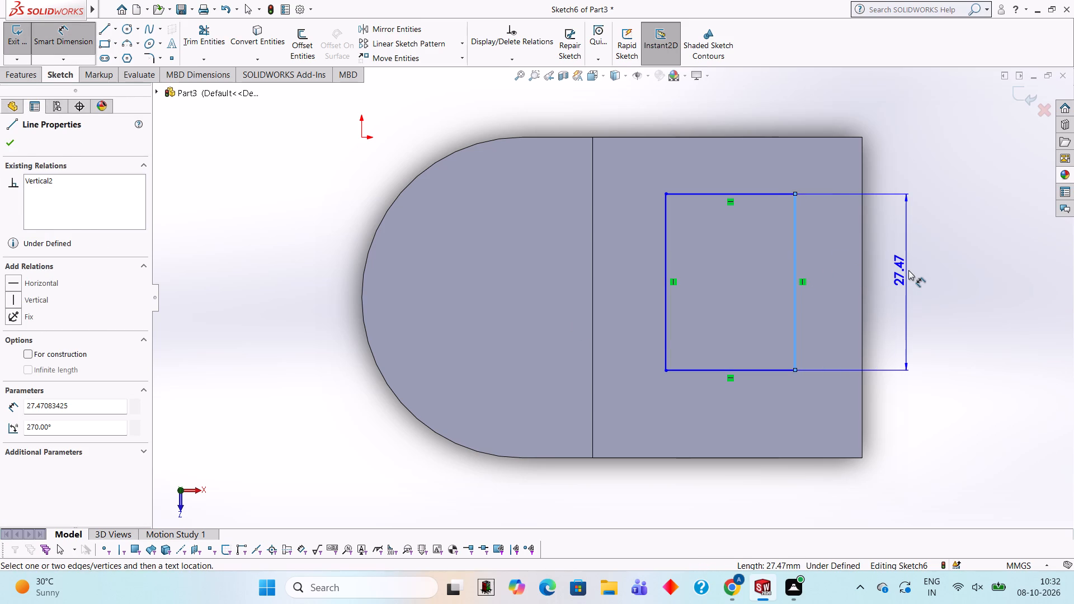
click(908, 270)
text(30)
key(Return)
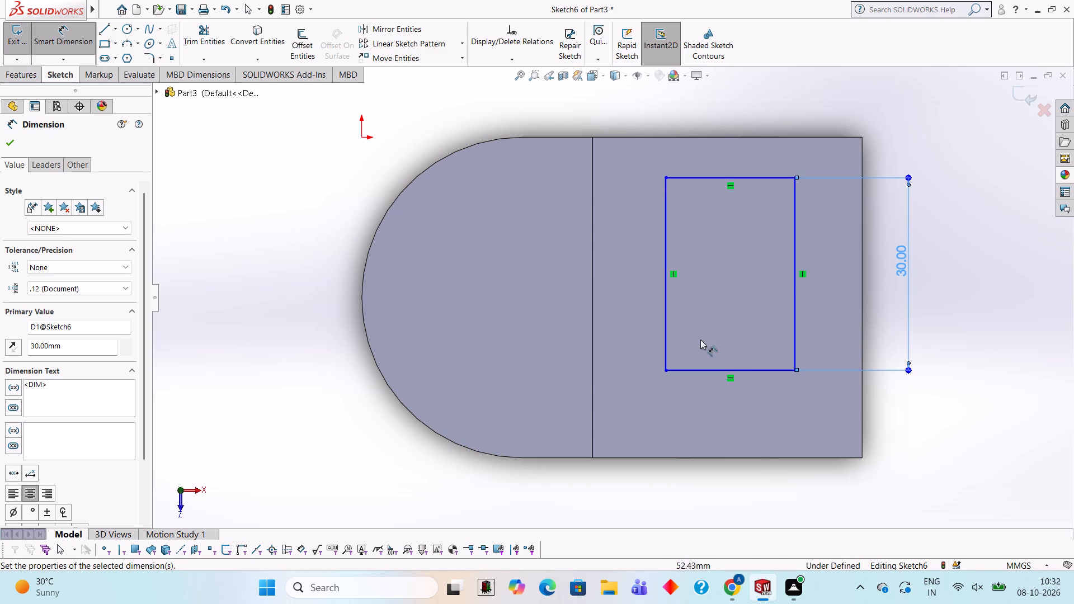
Set a 10 mm distance between the rectangle's lower short side and the block's adjacent parallel edge.
click(739, 372)
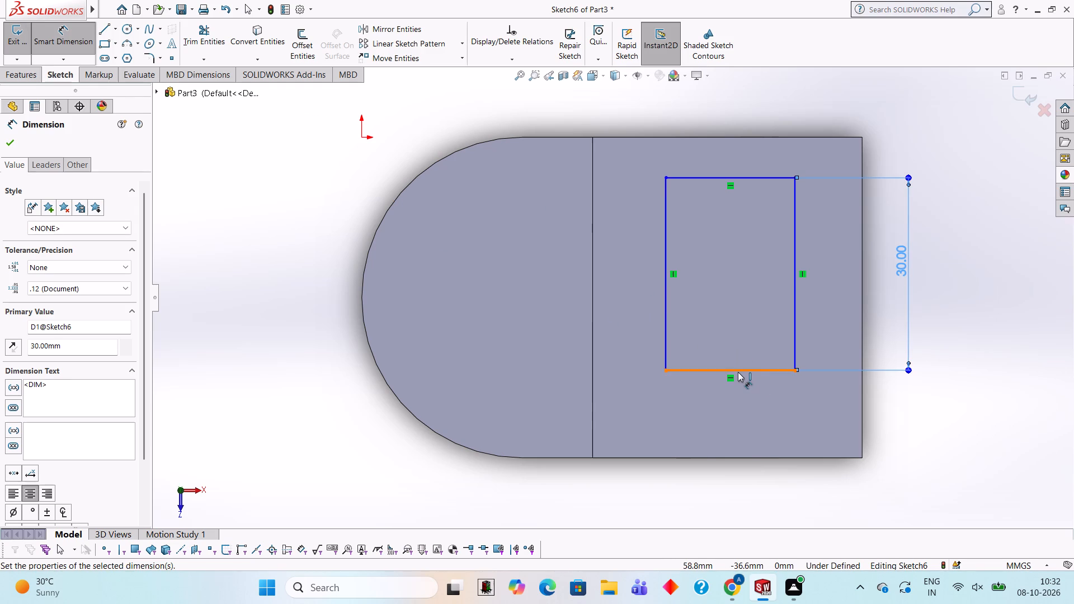
click(747, 460)
click(976, 414)
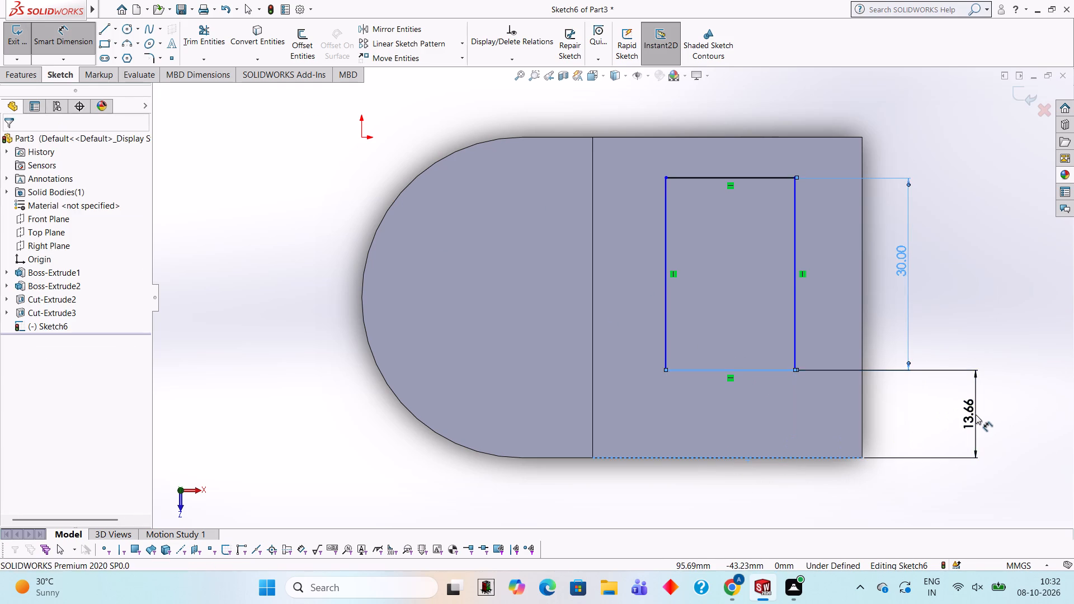
text(10)
key(Return)
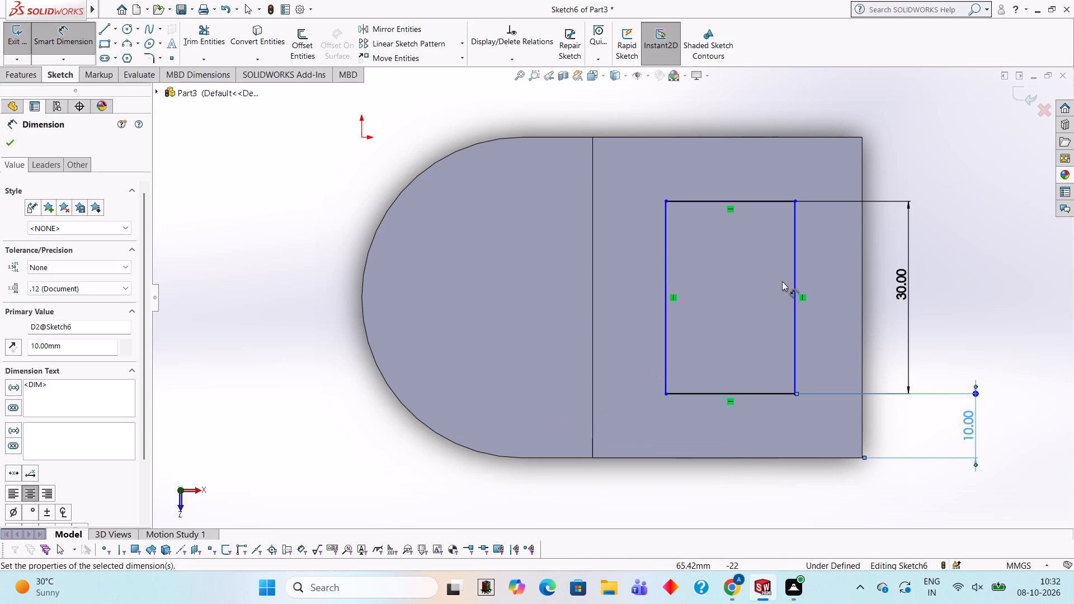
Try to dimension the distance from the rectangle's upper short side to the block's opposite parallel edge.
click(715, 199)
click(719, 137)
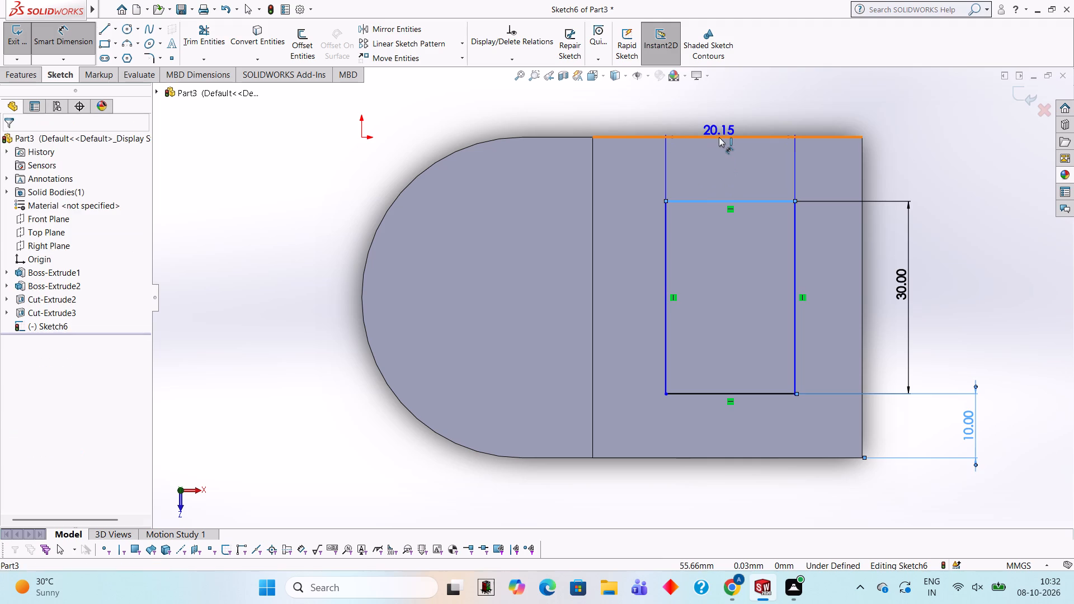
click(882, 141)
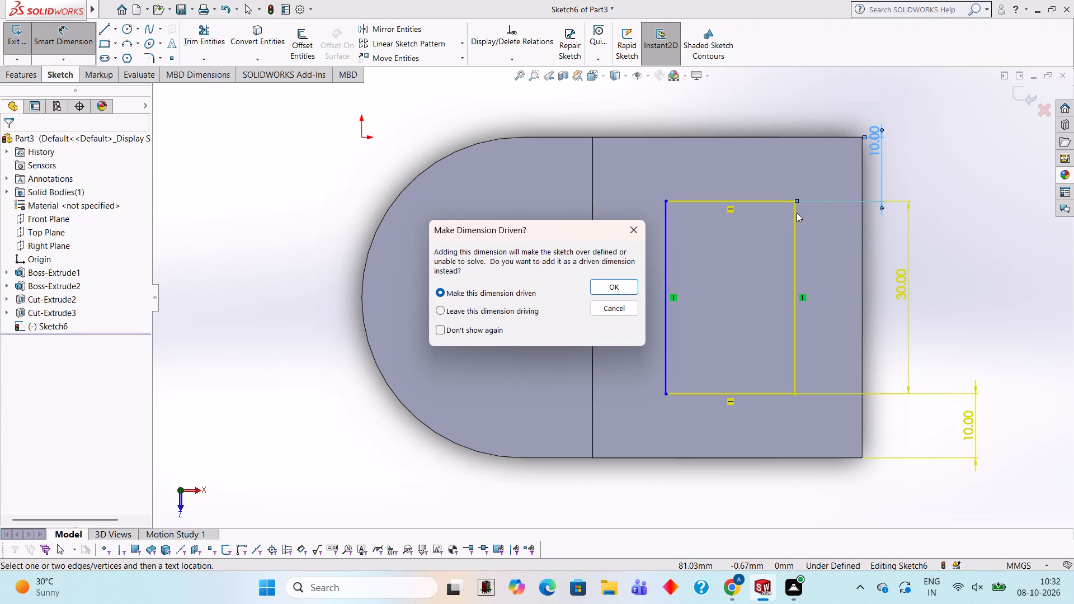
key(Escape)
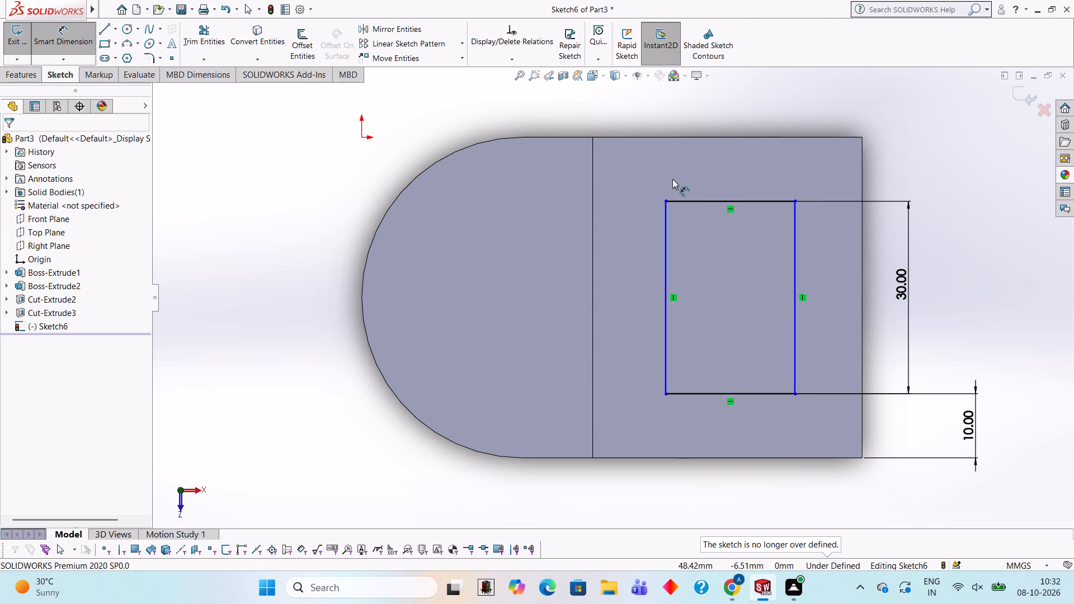
Set the rectangle's width along its short side to 22 mm.
click(726, 203)
click(720, 111)
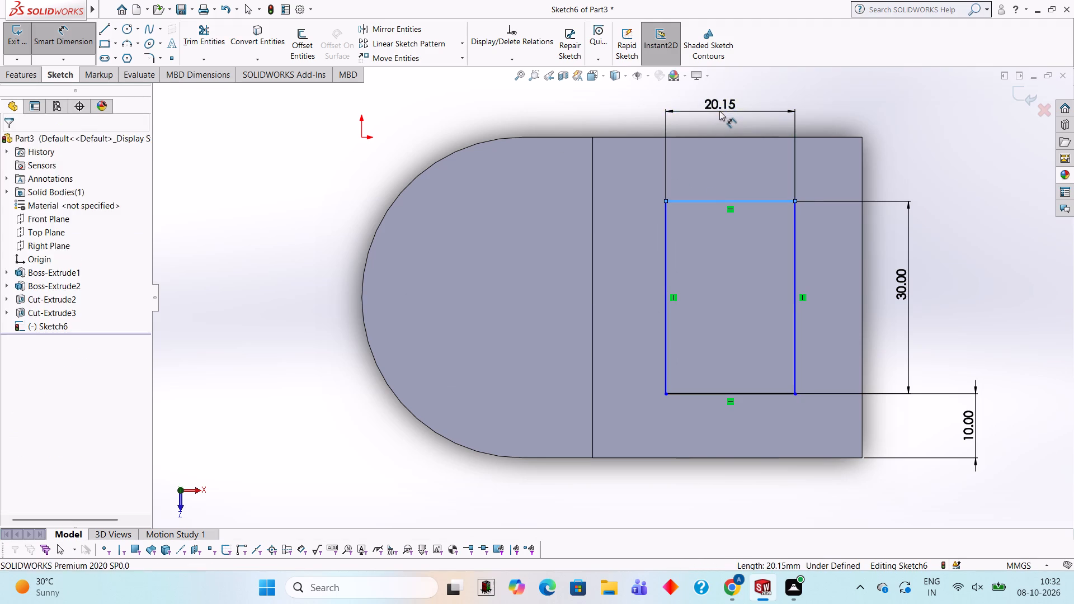
text(22)
key(Return)
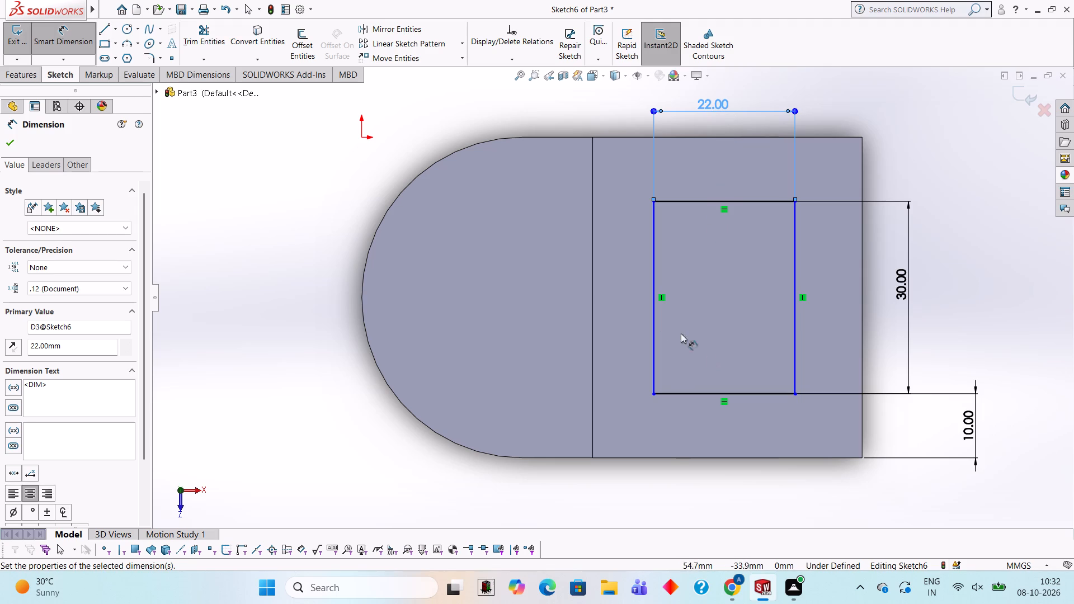
Set a 10 mm distance between the rectangle's inner long side and the block edge facing the rounded base.
click(653, 276)
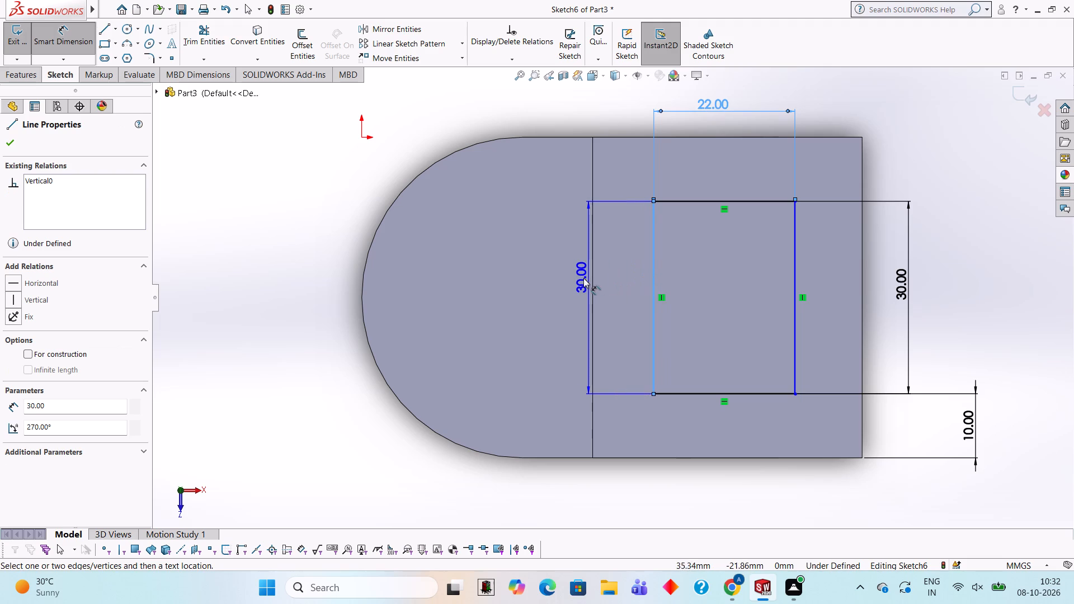
click(593, 278)
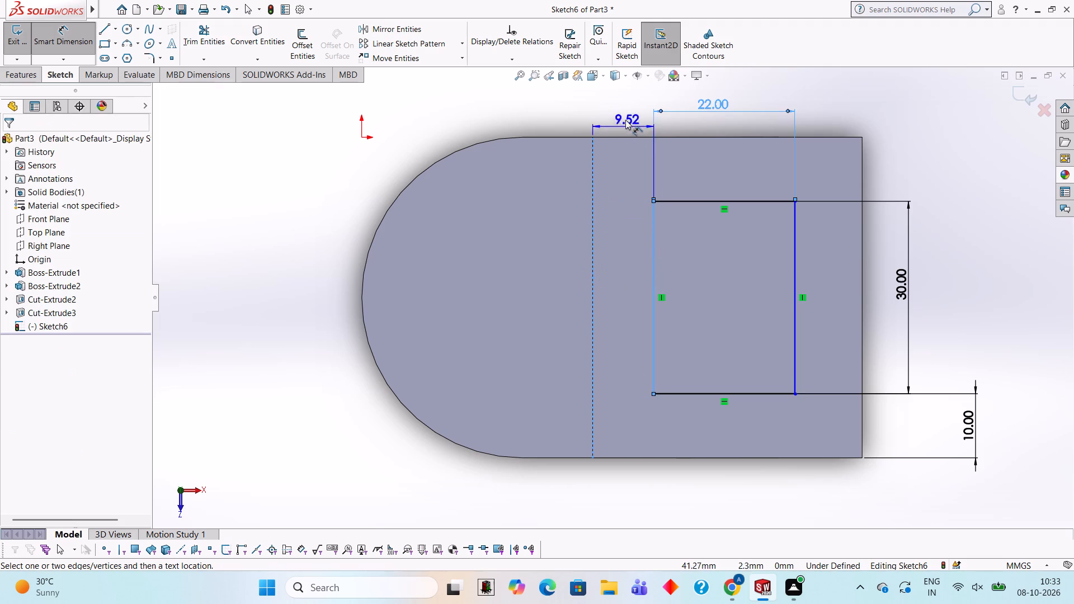
click(620, 116)
text(10)
key(Return)
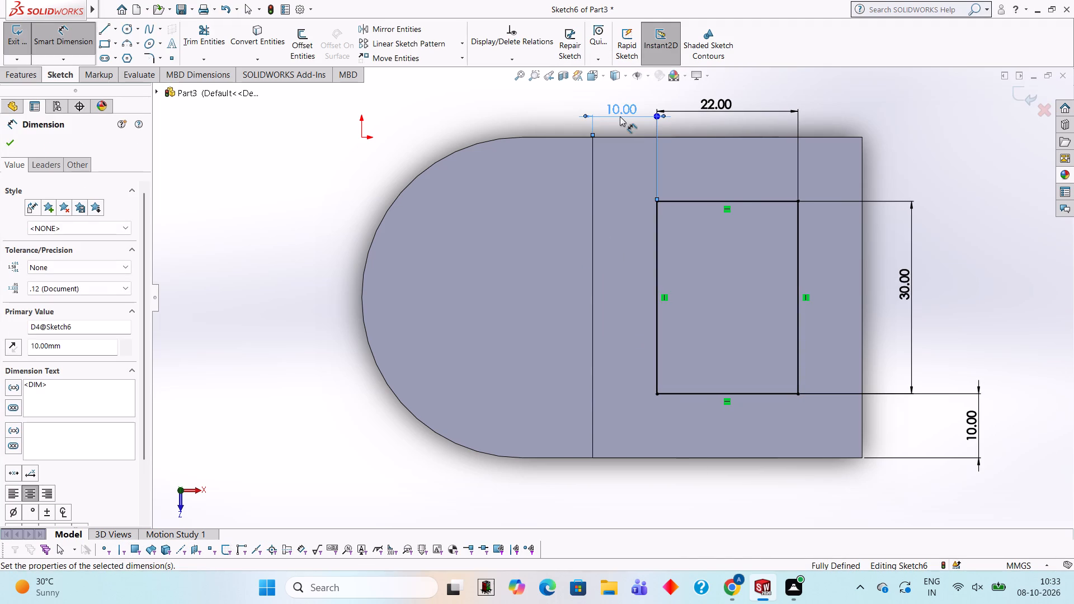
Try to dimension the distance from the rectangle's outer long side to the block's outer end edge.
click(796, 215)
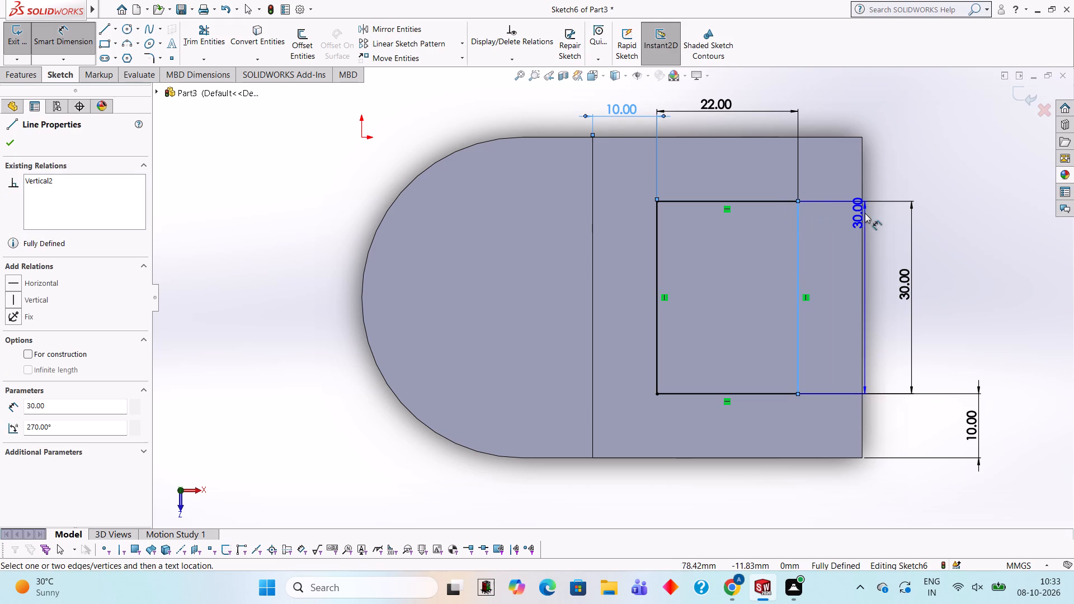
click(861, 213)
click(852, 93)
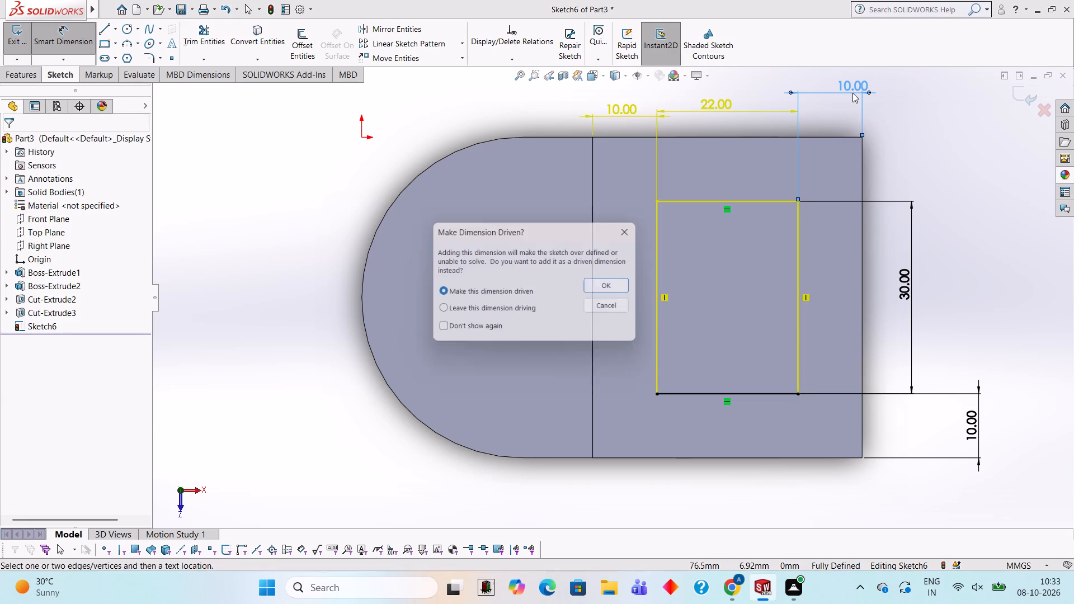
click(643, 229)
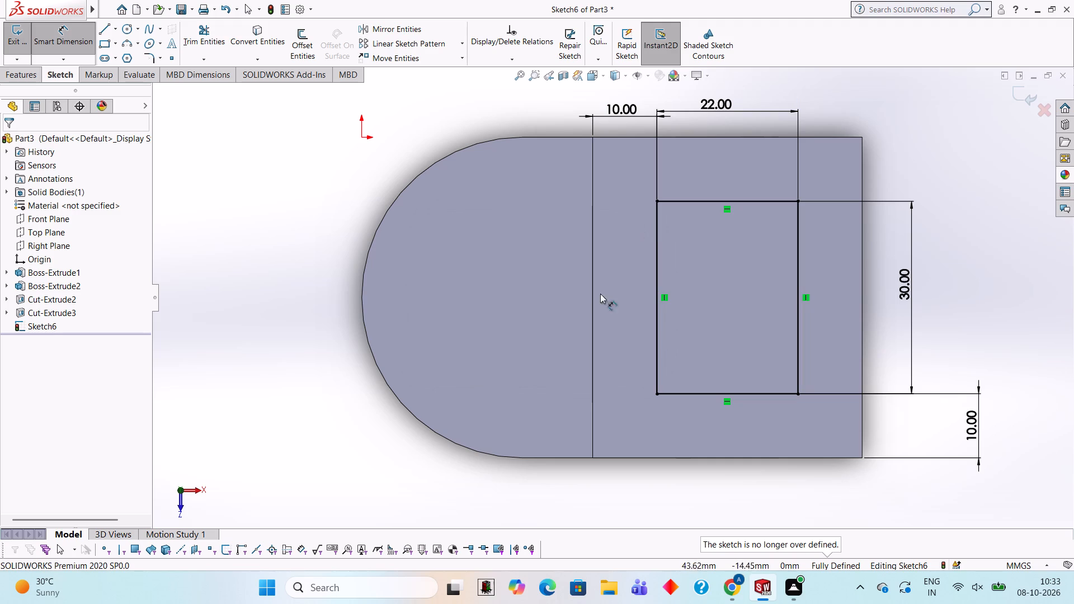
Cut-extrude the 22 by 30 mm rectangle down through the block to a blind depth of 80 mm.
click(22, 78)
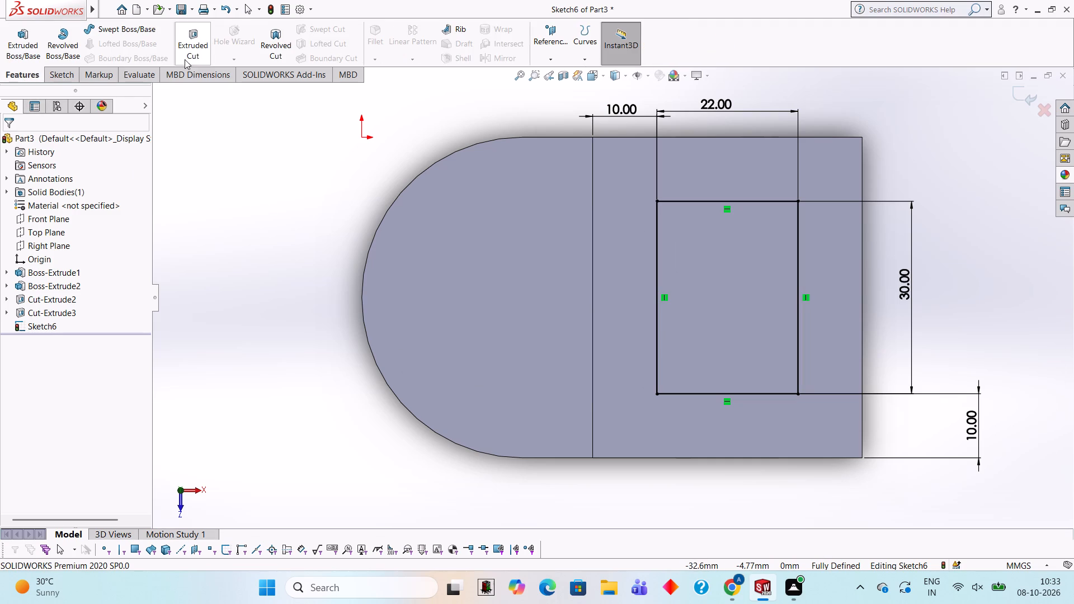
click(195, 58)
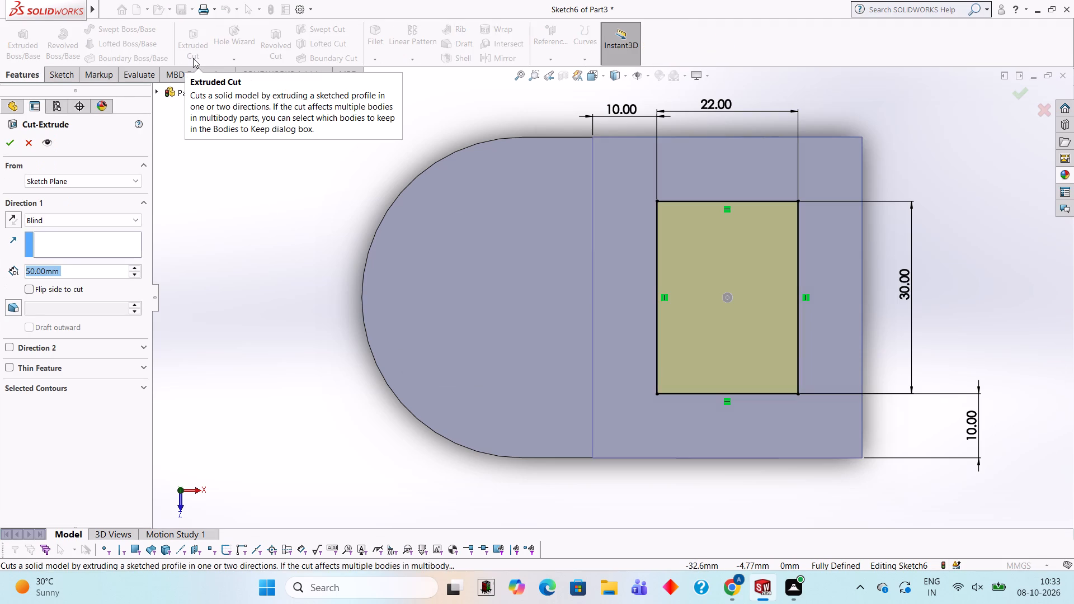
text(80)
key(Return)
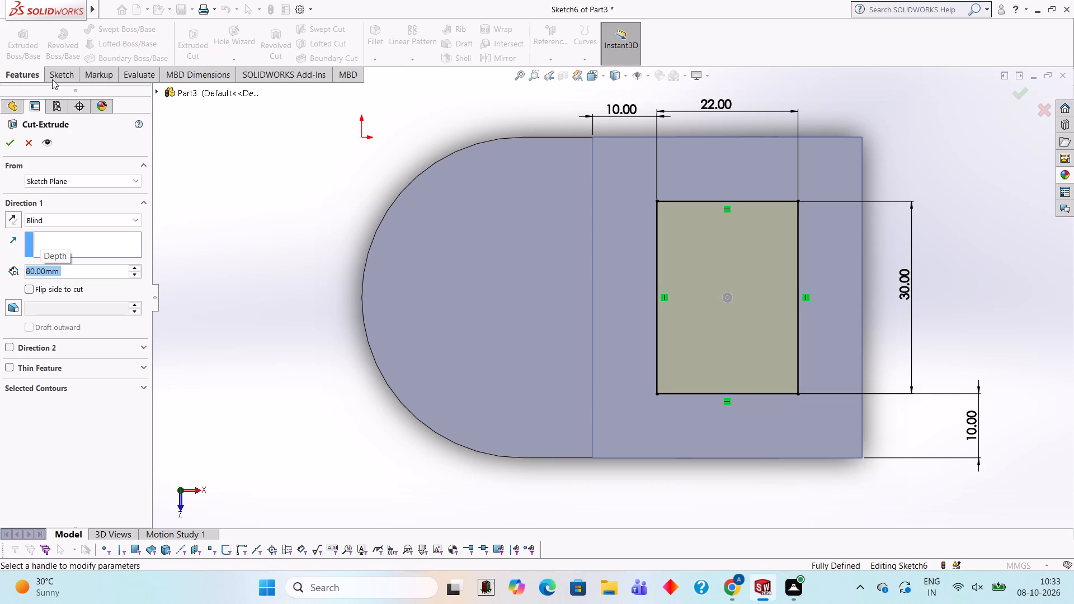
click(10, 149)
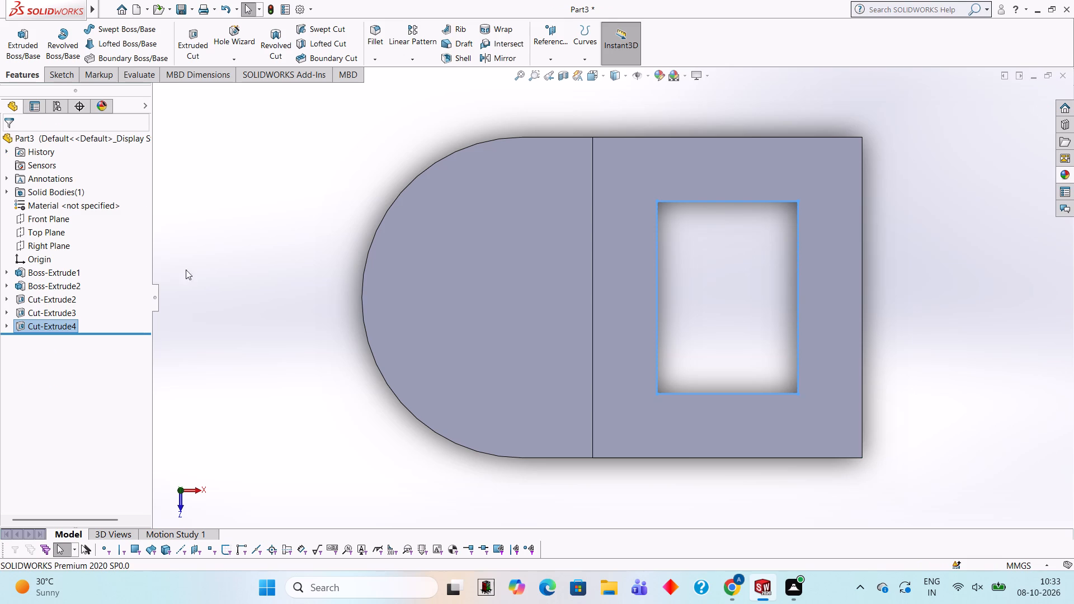
Start a sketch on the side face with the cross hole and draw a closed triangle joining the block's top corner, the base's rounded end and the inner corner.
scroll(538, 262, up, 3)
middle_drag(605, 323, 611, 249)
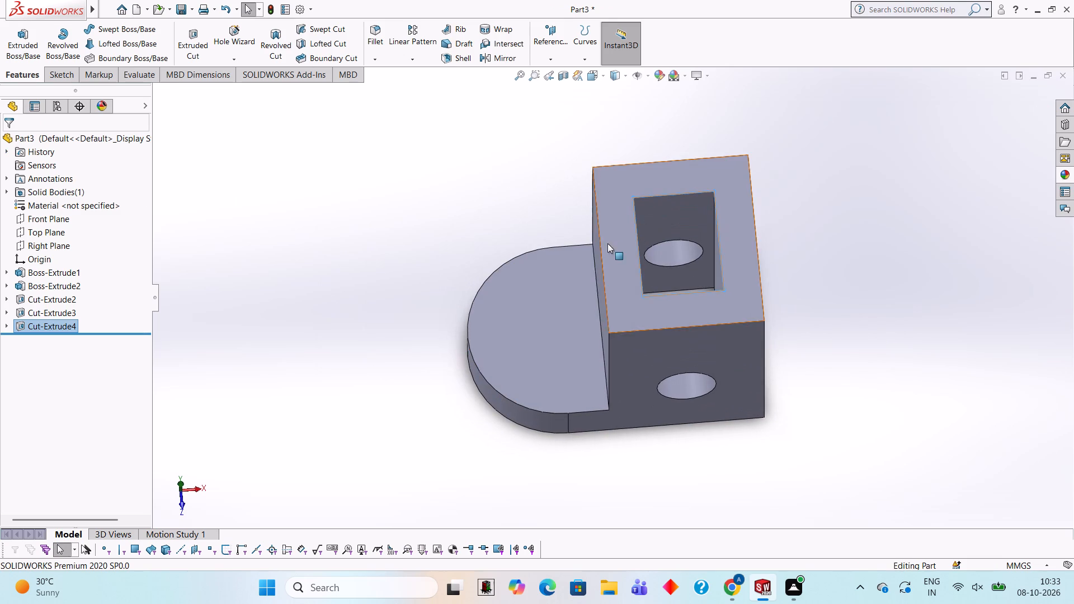
middle_drag(667, 256, 665, 238)
middle_drag(628, 345, 636, 297)
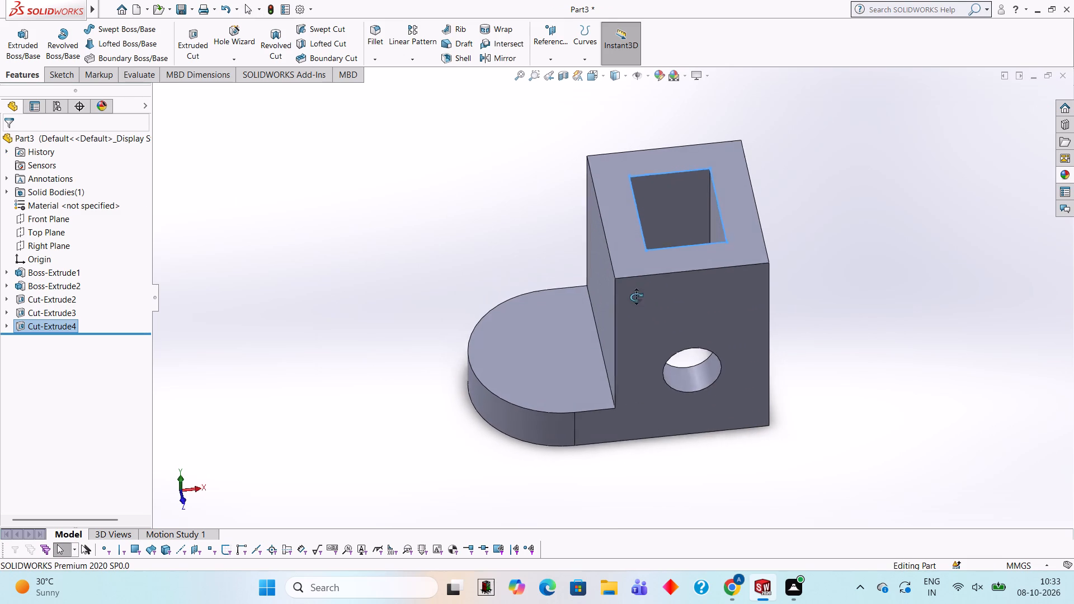
middle_drag(636, 297, 636, 292)
click(634, 306)
click(681, 271)
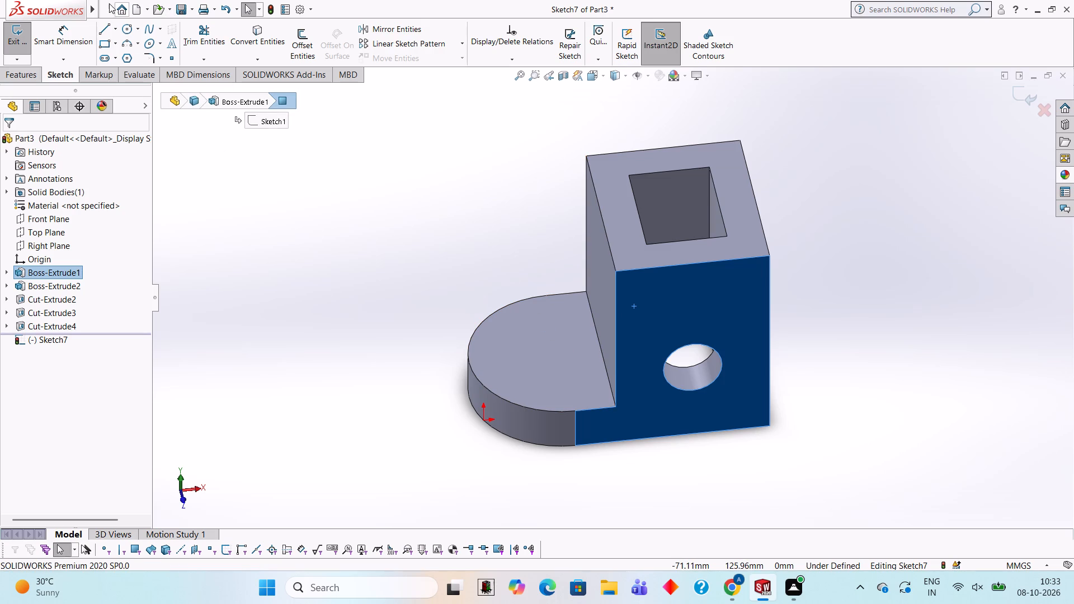
key(ctrl+8)
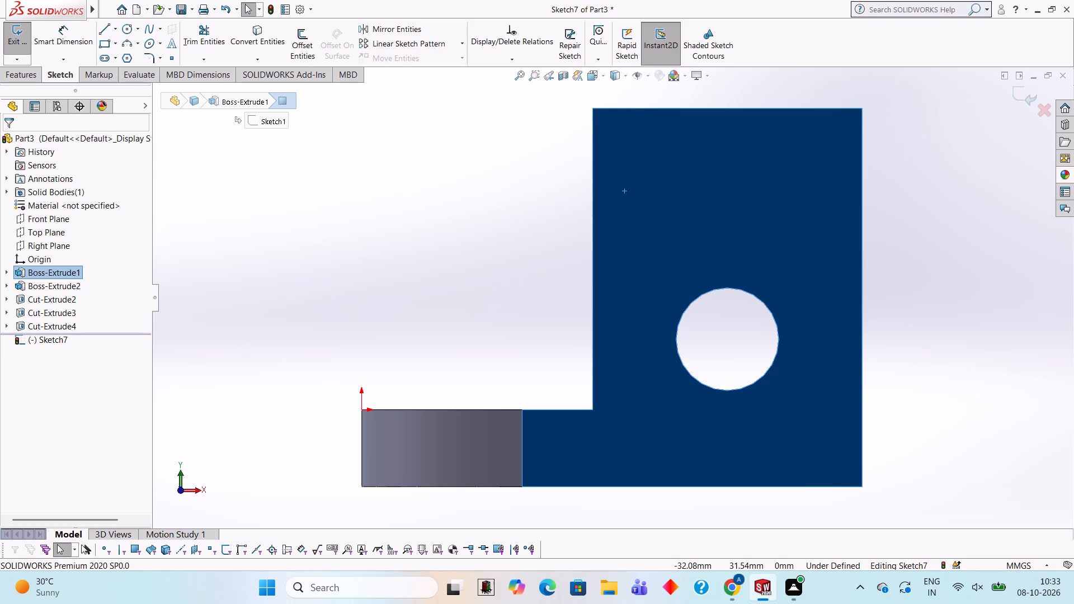
click(106, 24)
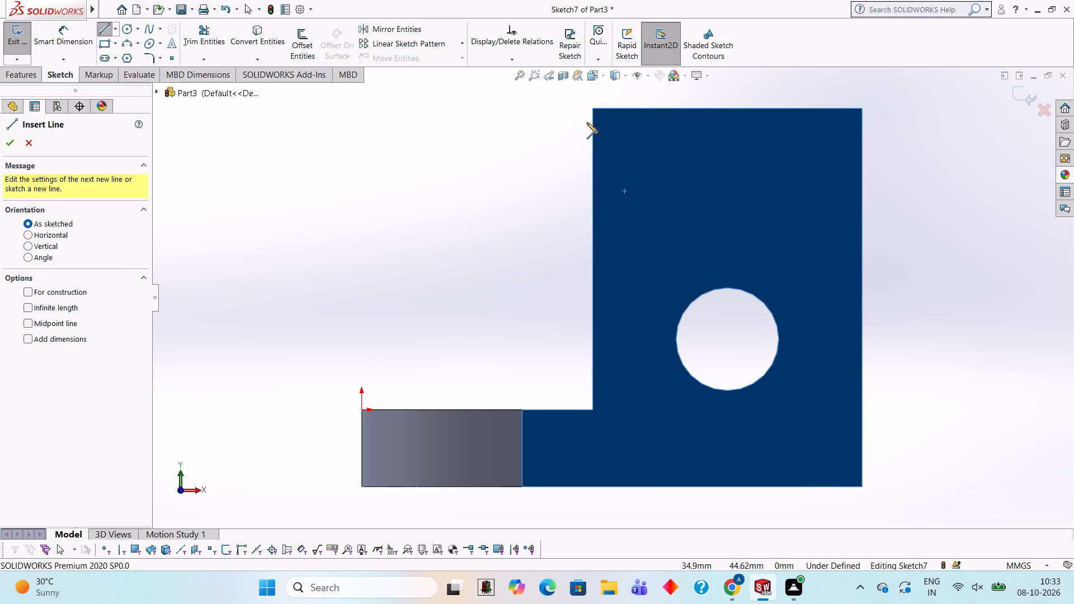
click(591, 108)
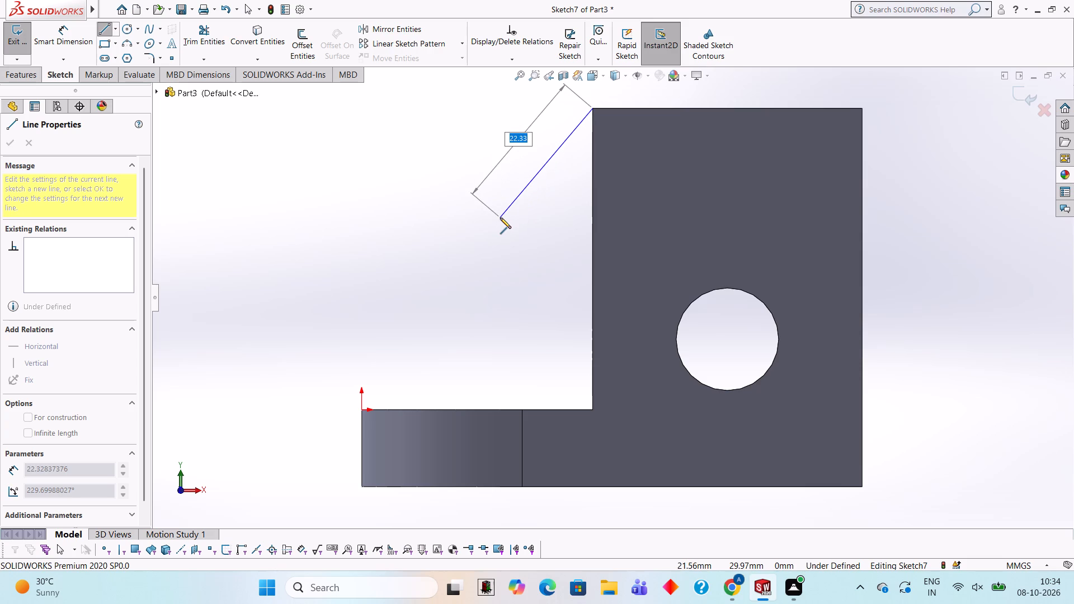
click(360, 409)
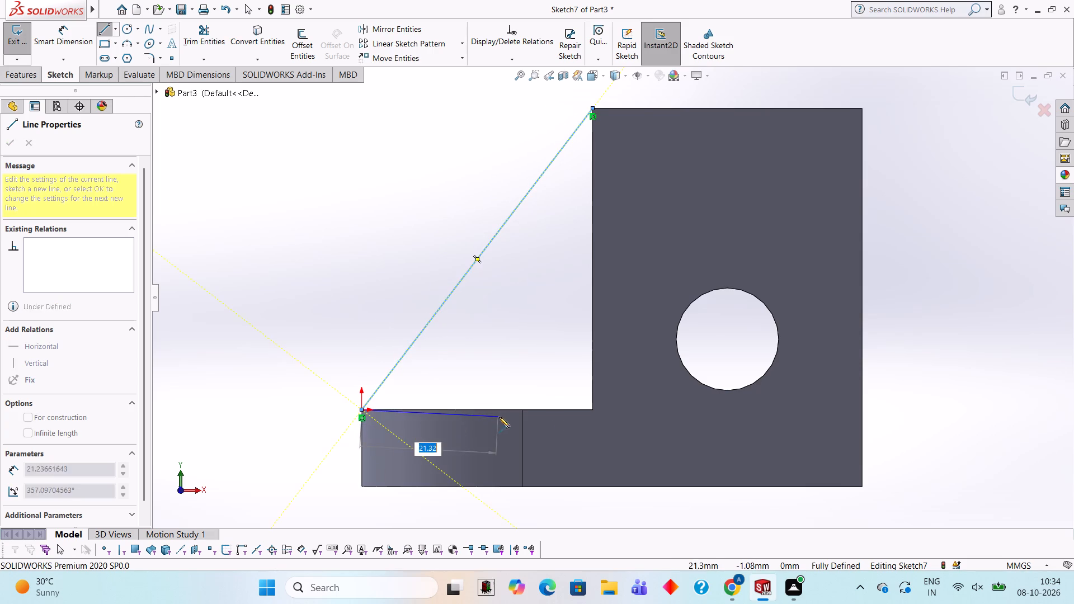
click(593, 409)
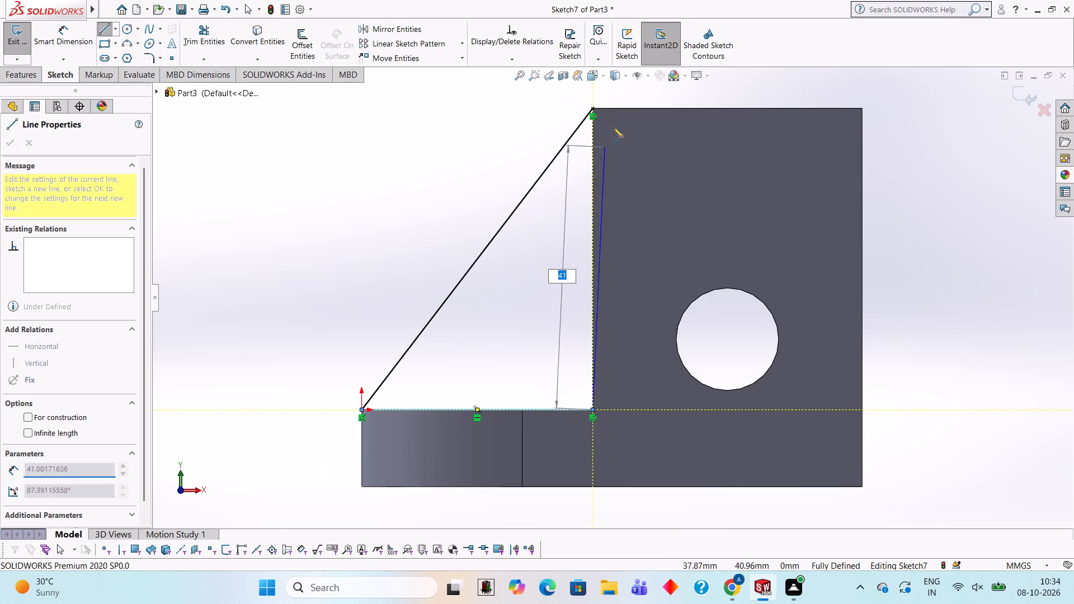
click(592, 110)
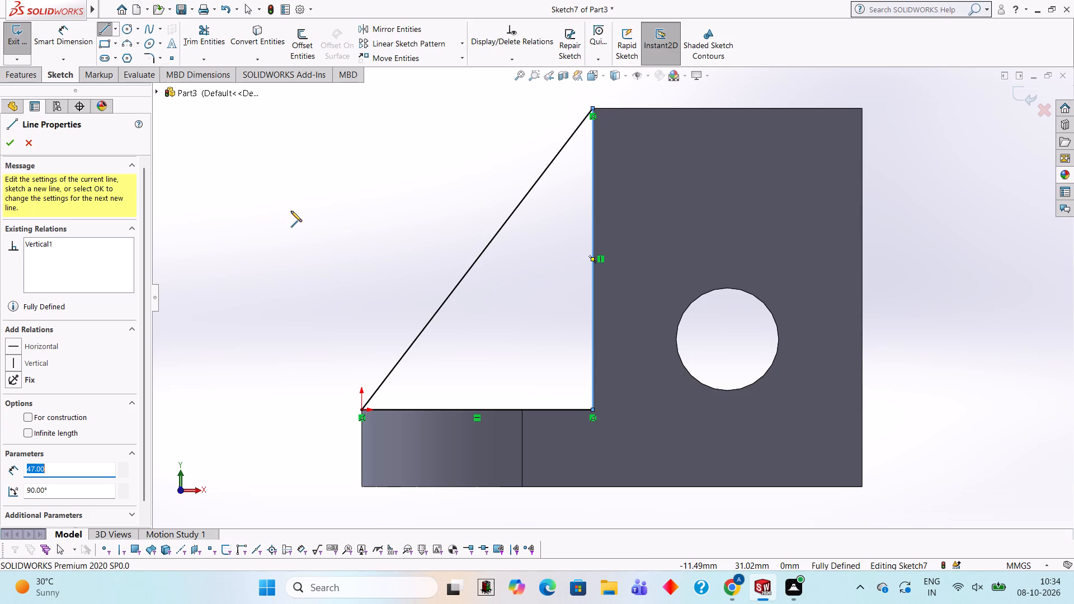
Boss-extrude the triangle sketch in the reversed direction, across the block's width, to a blind depth of 50 mm.
middle_drag(291, 211, 330, 328)
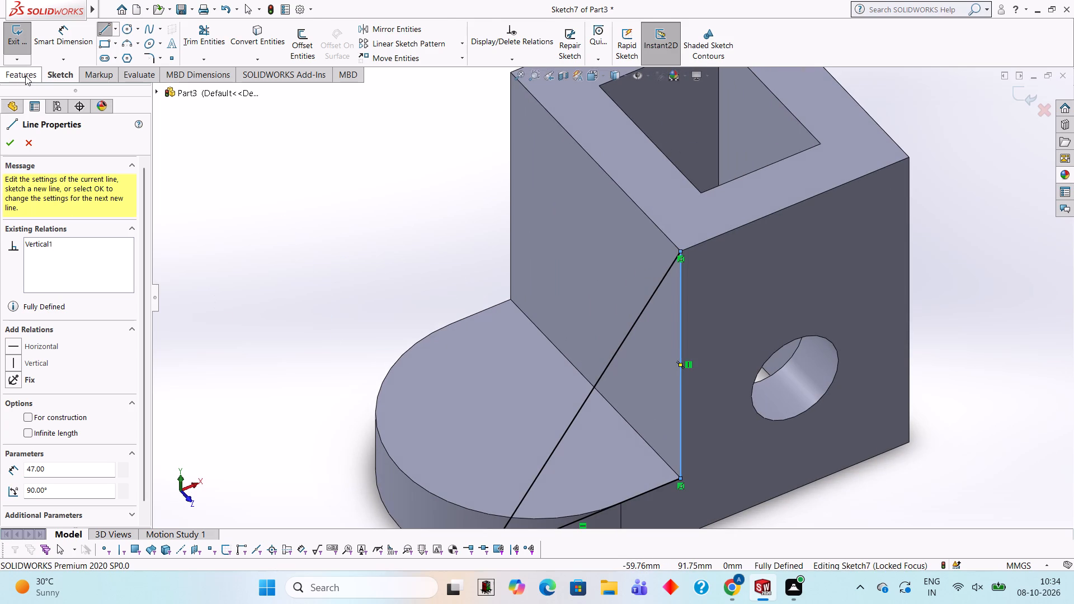
click(25, 75)
click(24, 56)
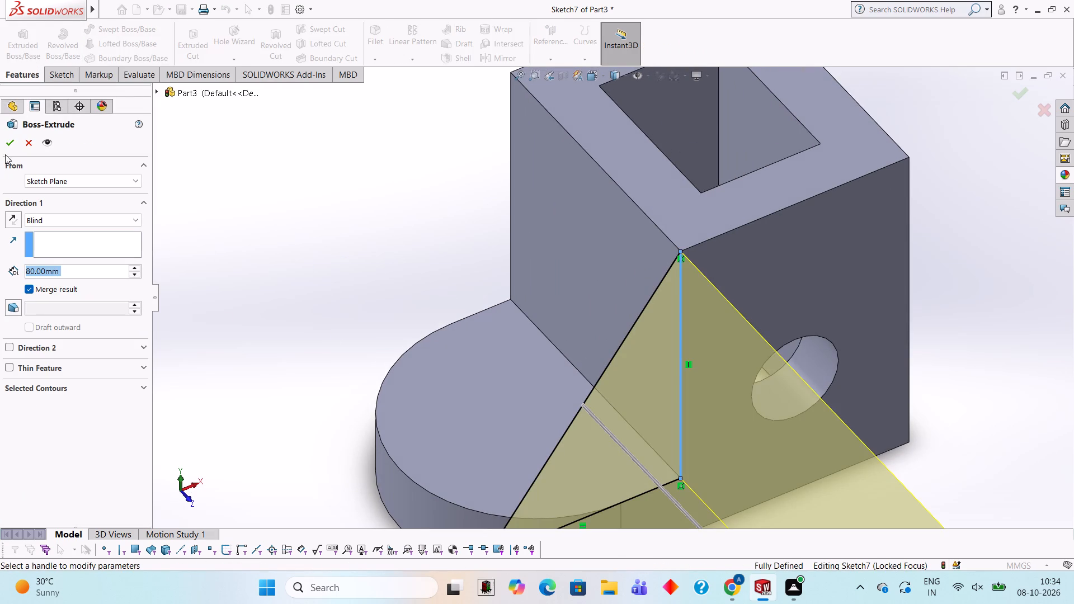
click(11, 217)
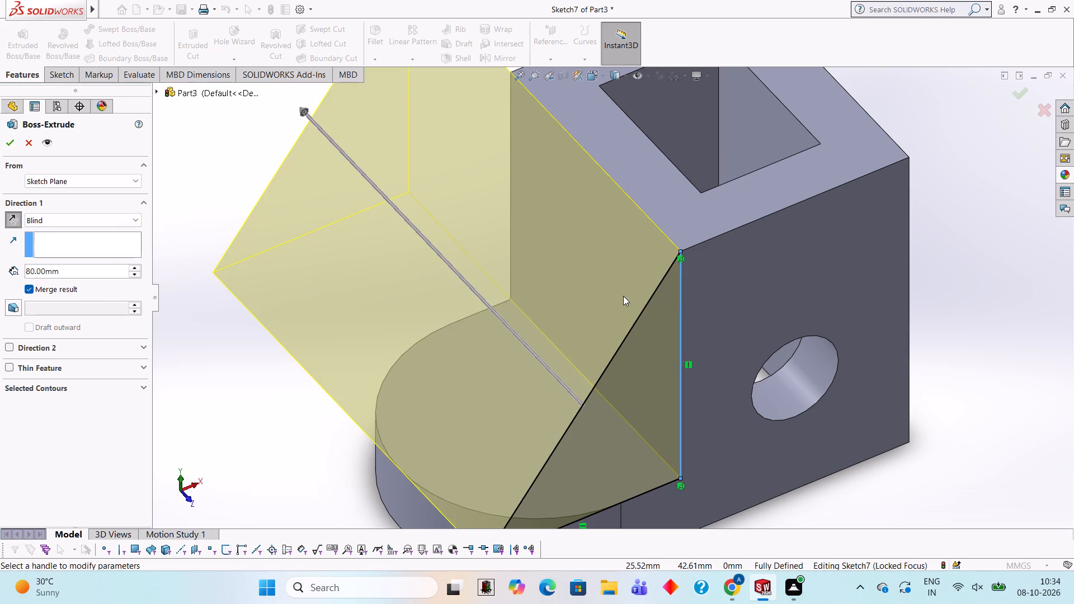
scroll(619, 308, up, 3)
middle_drag(649, 283, 601, 288)
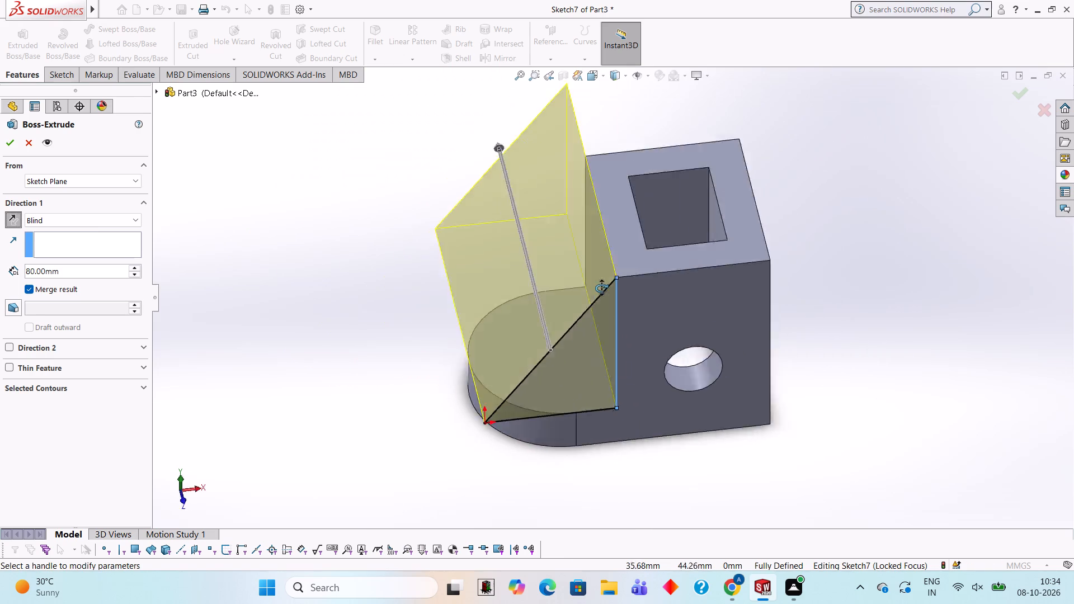
middle_drag(601, 288, 704, 226)
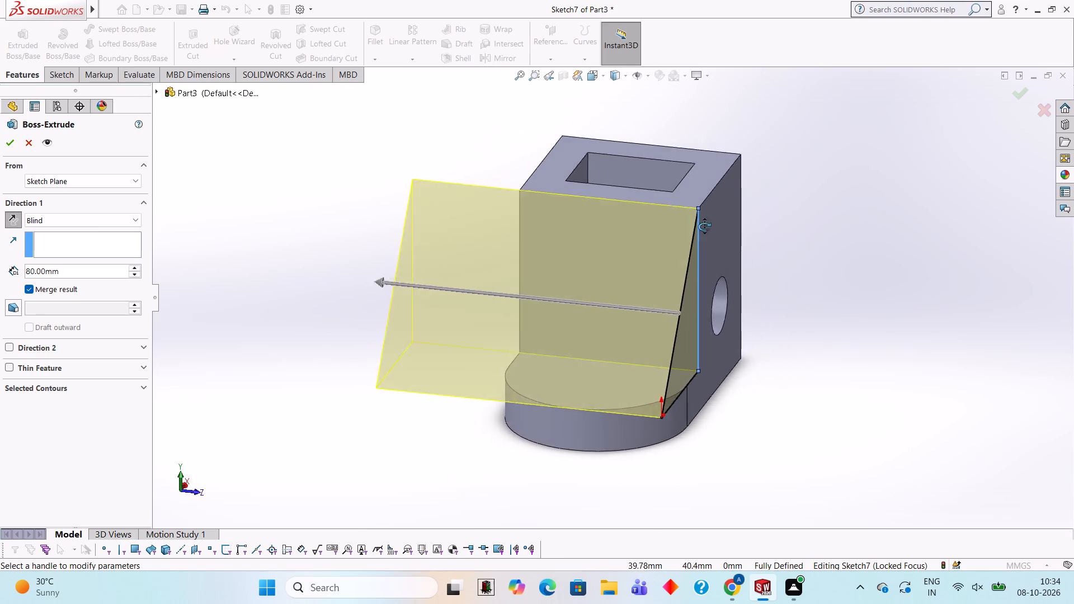
middle_drag(704, 226, 706, 226)
scroll(706, 226, up, 1)
click(67, 270)
key(BackSpace)
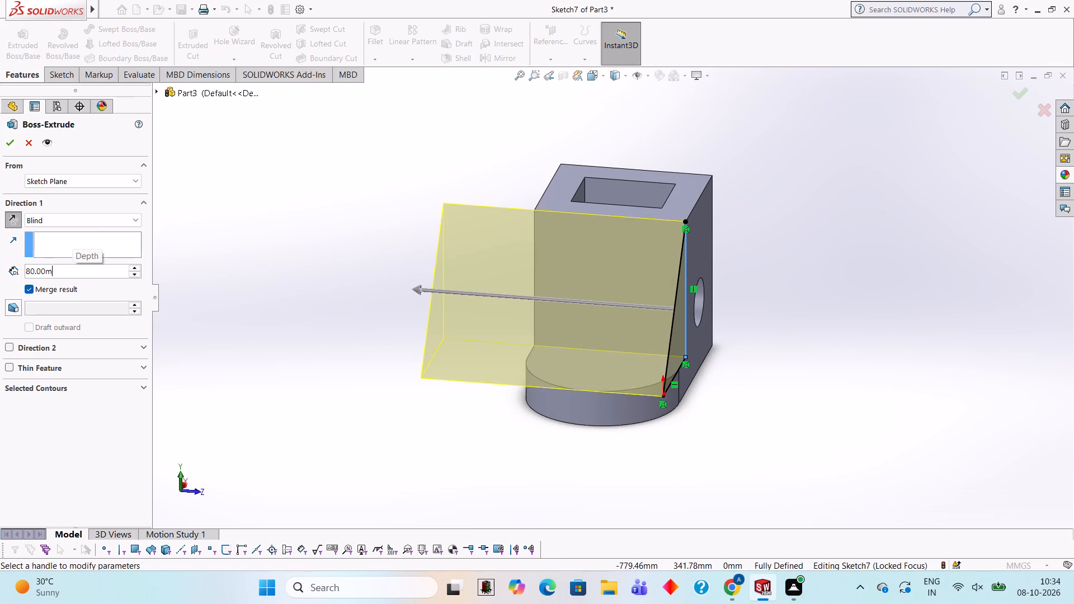
key(BackSpace)
key(BackSpace)
key(BackSpace)
key(BackSpace)
key(BackSpace)
key(BackSpace)
key(BackSpace)
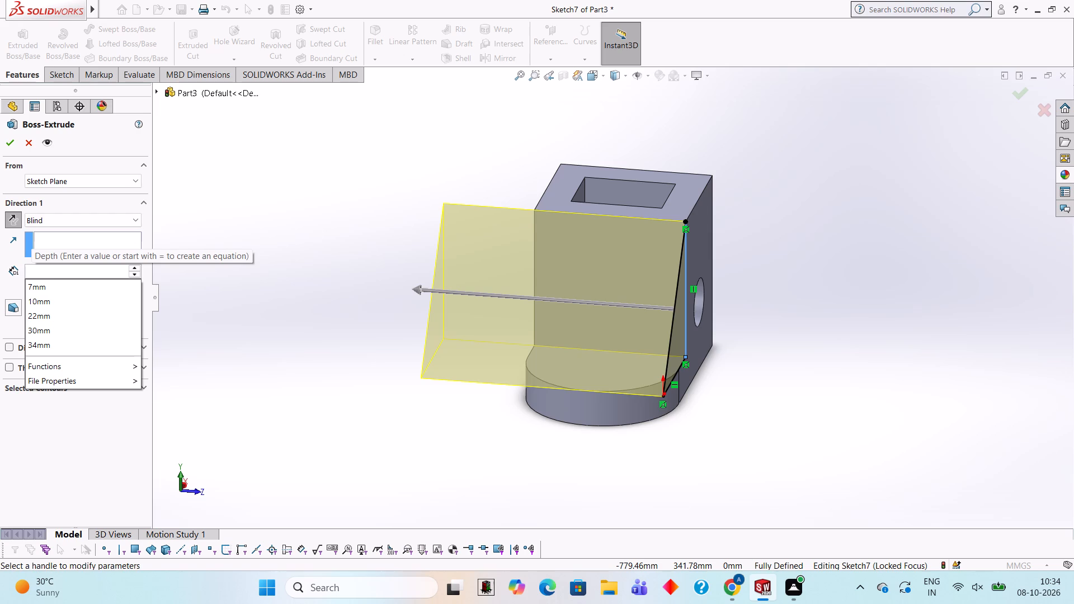
text(50)
key(Return)
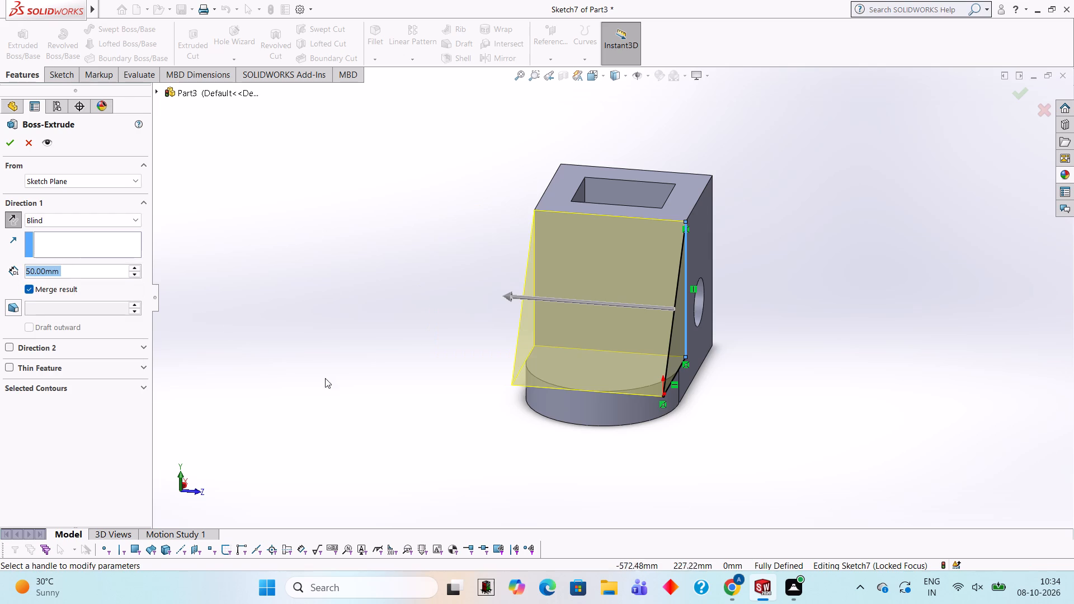
middle_drag(340, 380, 362, 384)
scroll(759, 209, down, 3)
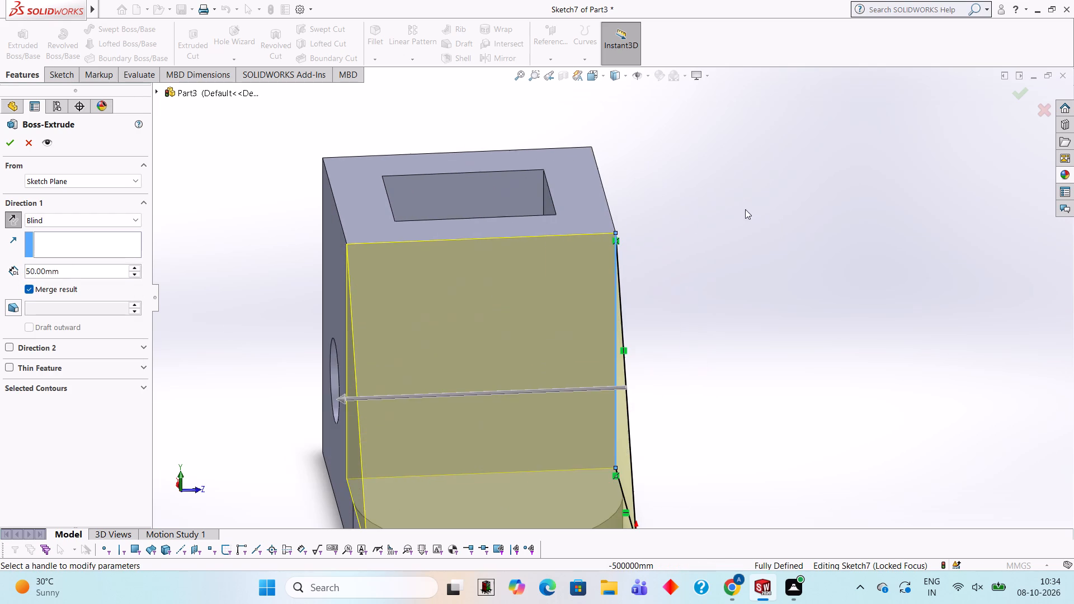
middle_drag(460, 234, 463, 362)
scroll(454, 295, down, 1)
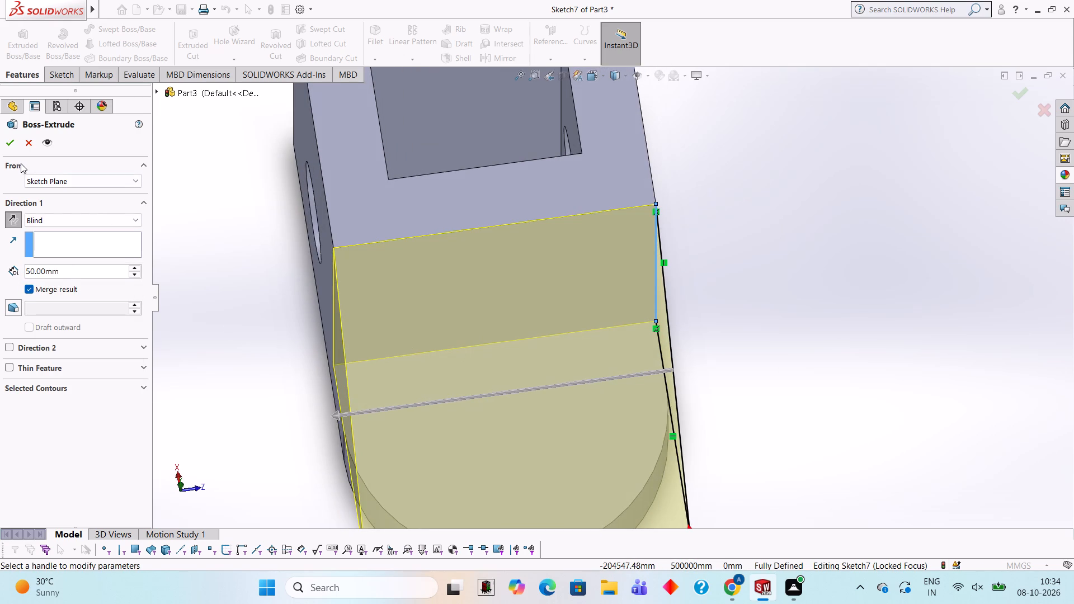
click(10, 147)
click(263, 183)
Start a new sketch on the side face with the cross hole and view it face-on.
scroll(263, 183, up, 1)
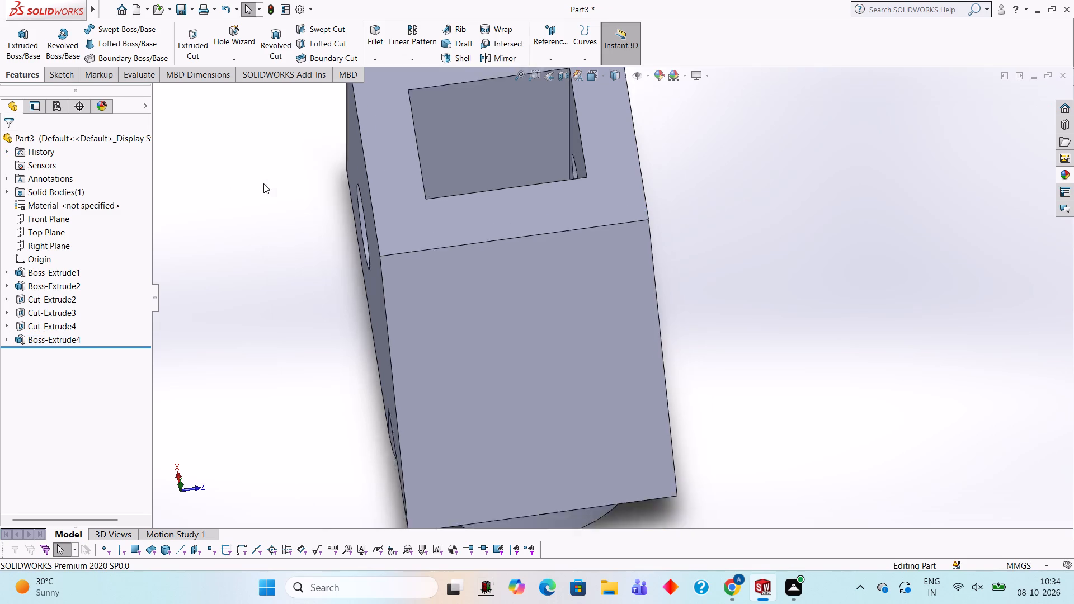
scroll(263, 183, up, 3)
middle_drag(702, 265, 604, 271)
click(536, 373)
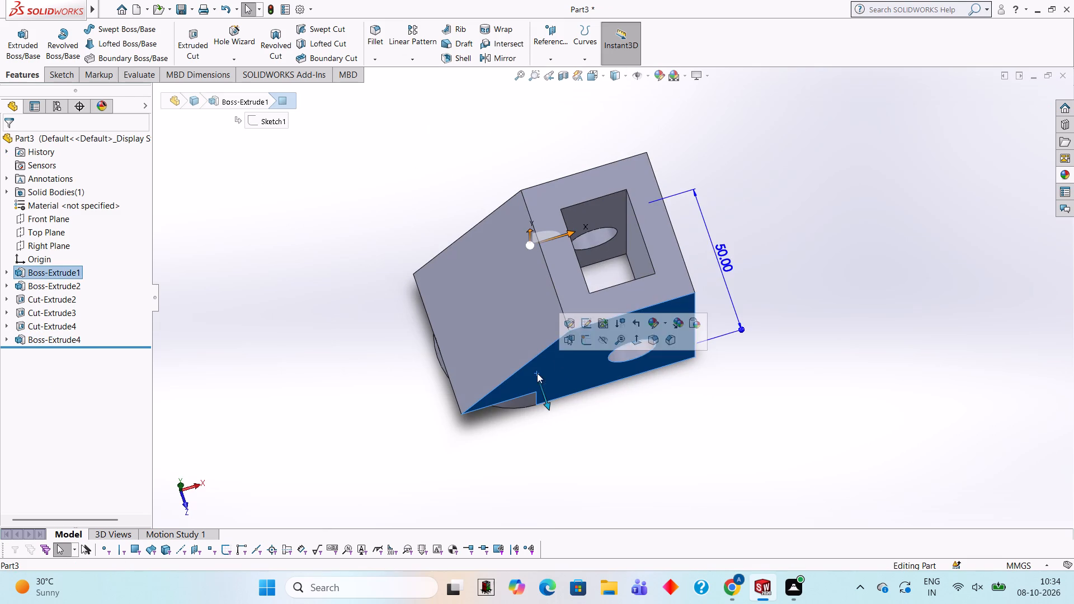
click(585, 343)
key(ctrl+8)
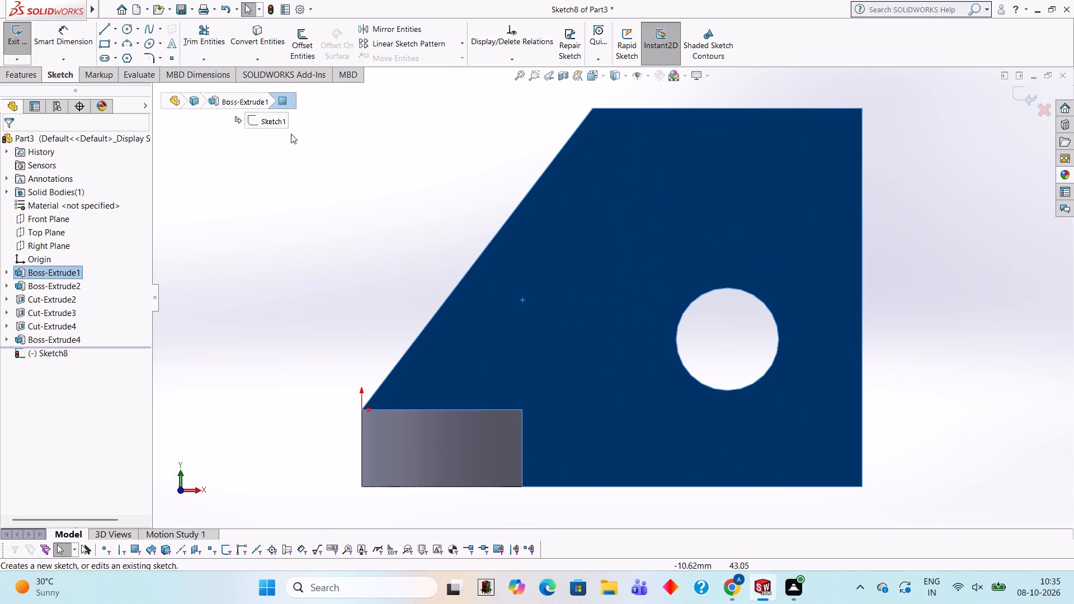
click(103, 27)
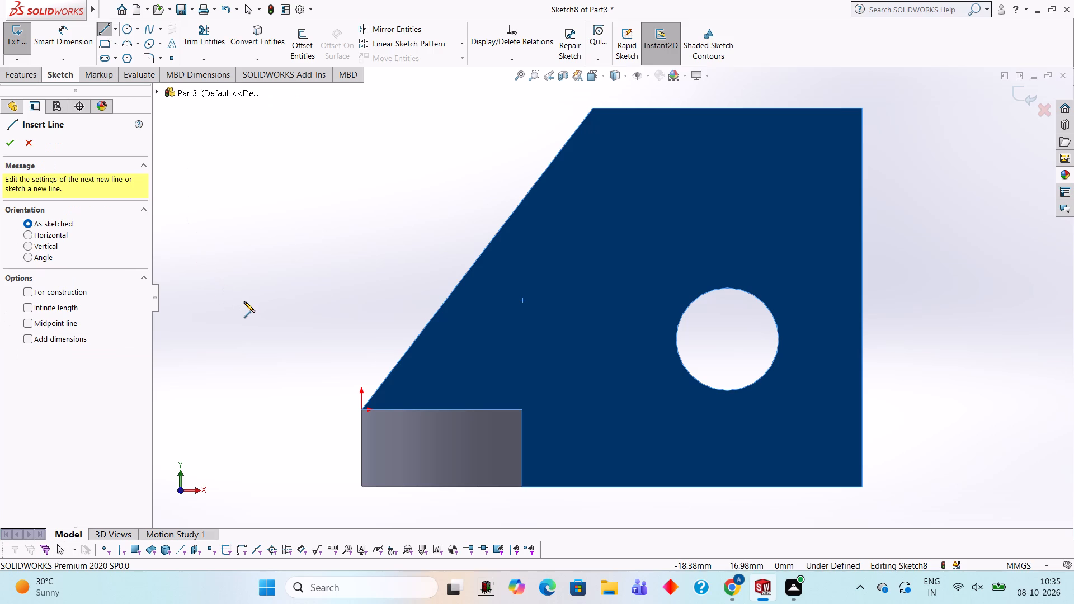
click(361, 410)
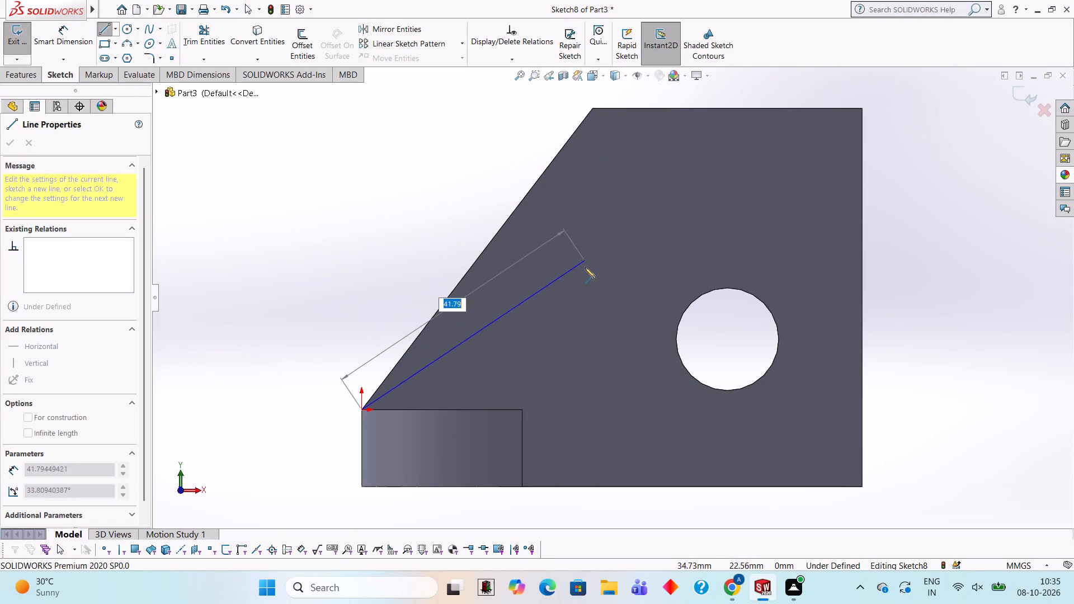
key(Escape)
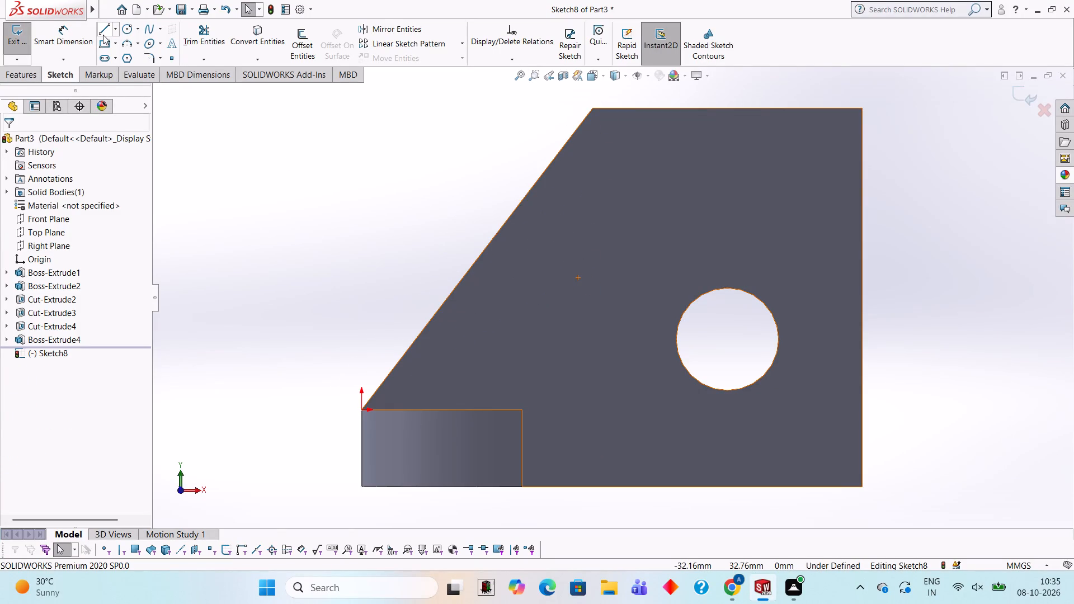
Draw a vertical line about 47 mm long from the top of the sloped edge down to the level of the base's top edge.
click(102, 35)
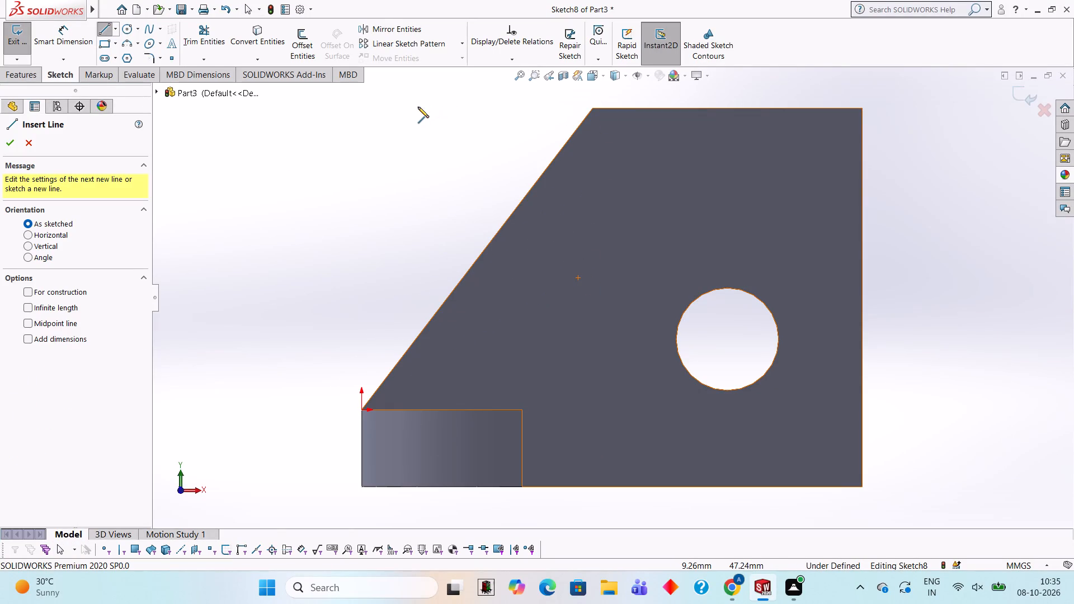
click(592, 110)
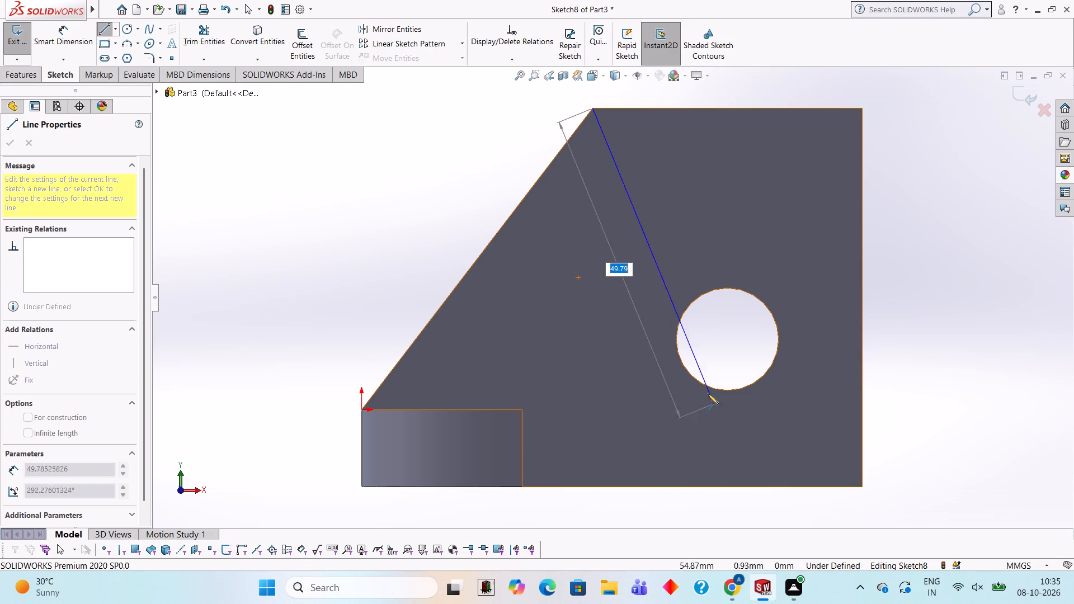
click(593, 411)
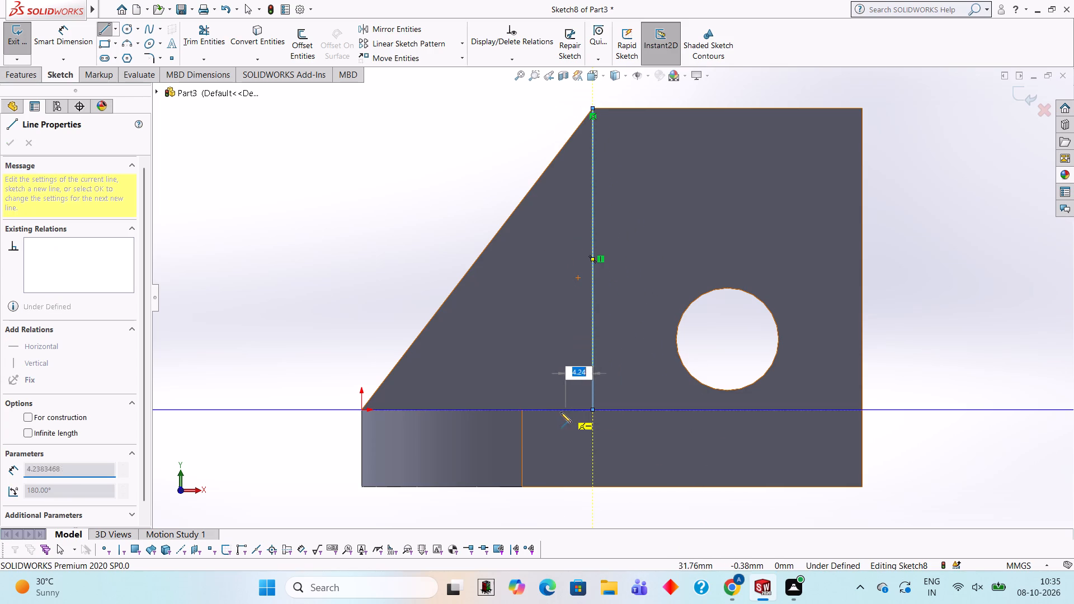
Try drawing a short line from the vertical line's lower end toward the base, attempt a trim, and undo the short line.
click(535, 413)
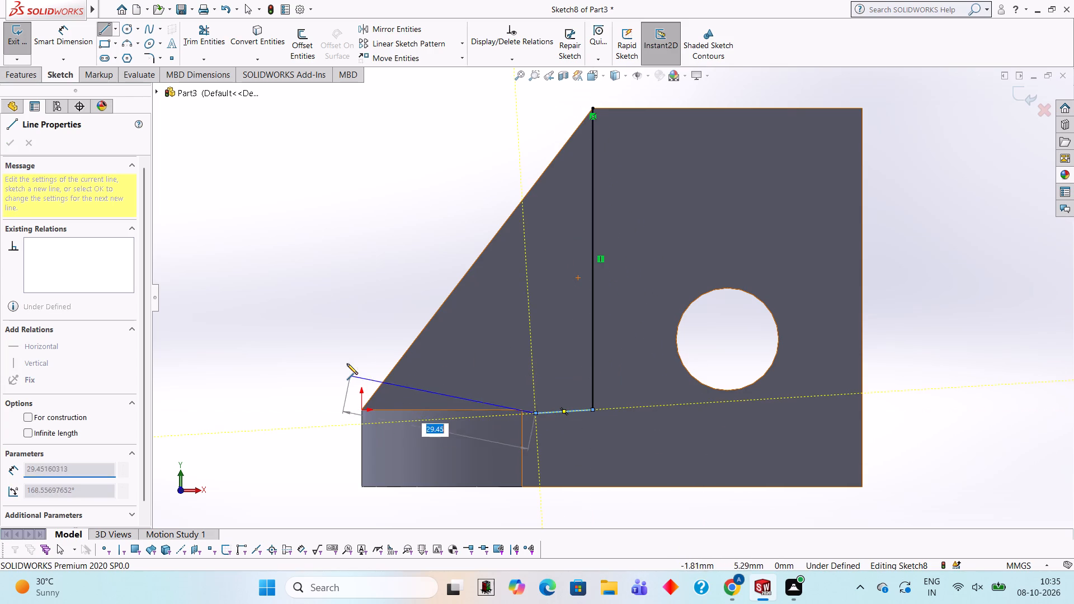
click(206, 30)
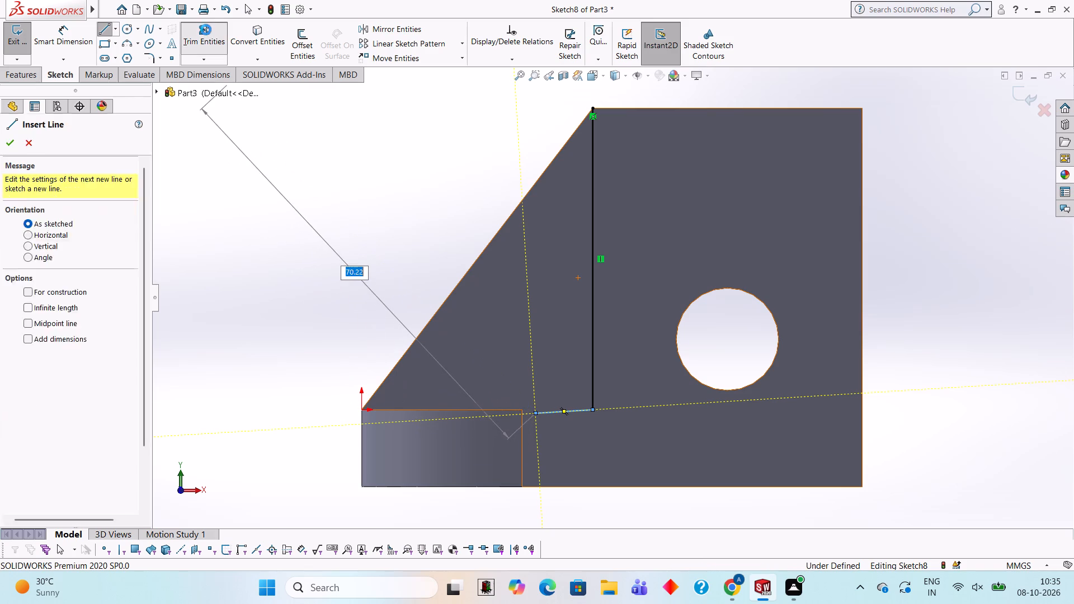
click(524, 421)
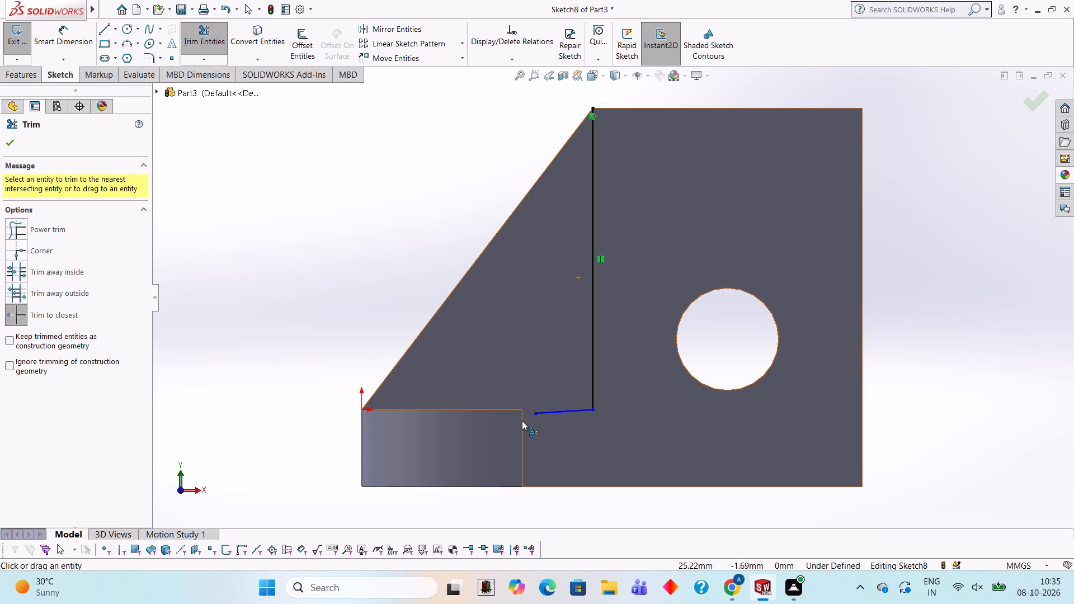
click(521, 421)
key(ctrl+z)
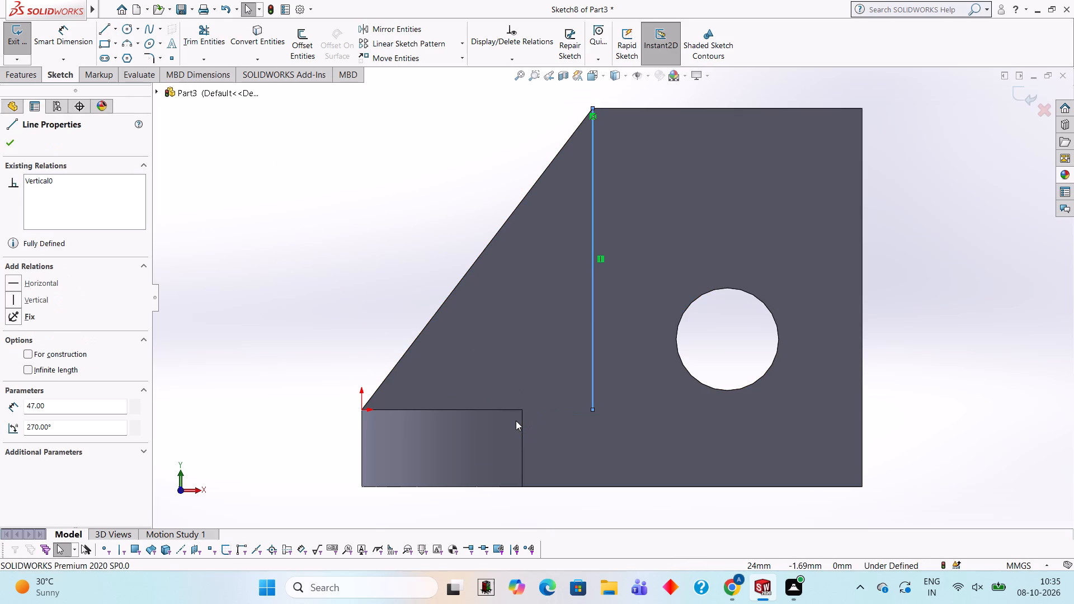
Close the triangle with a 36 mm horizontal line from the origin and a sloped line of about 59.2 mm along the existing edge.
click(106, 22)
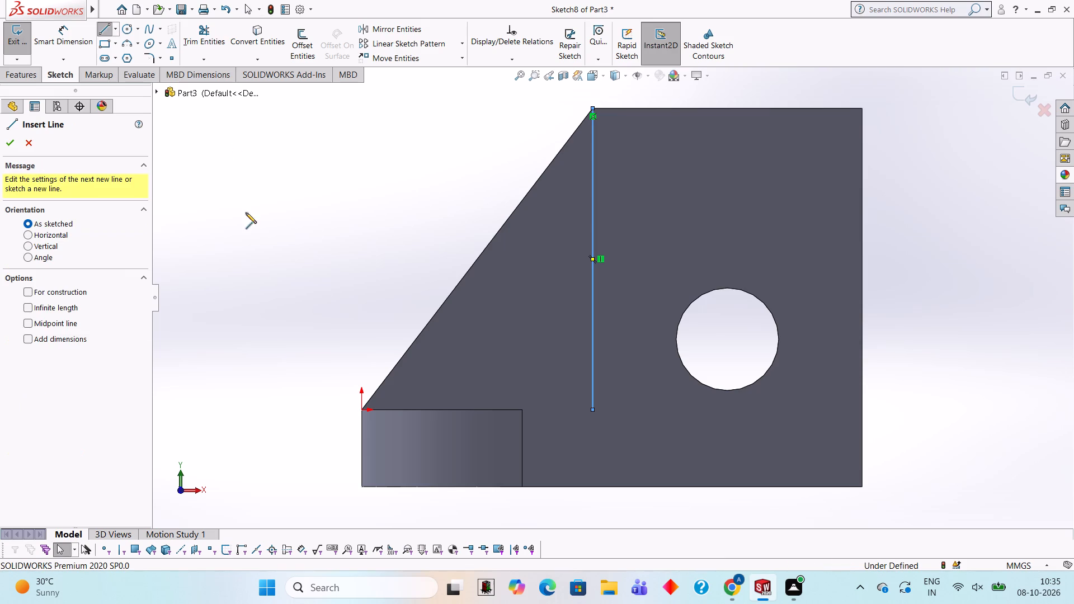
click(360, 410)
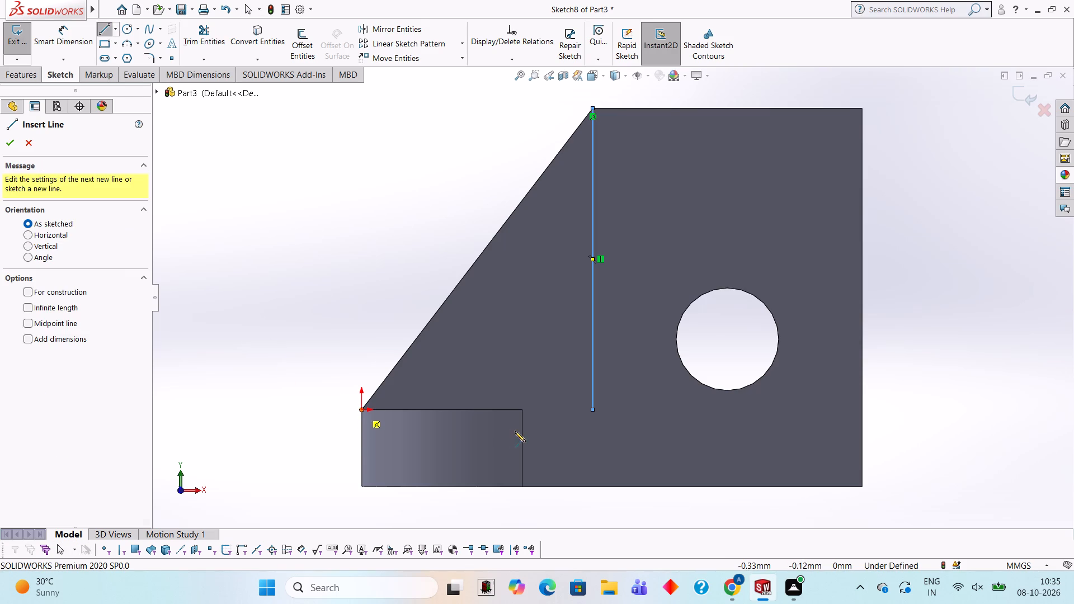
click(592, 412)
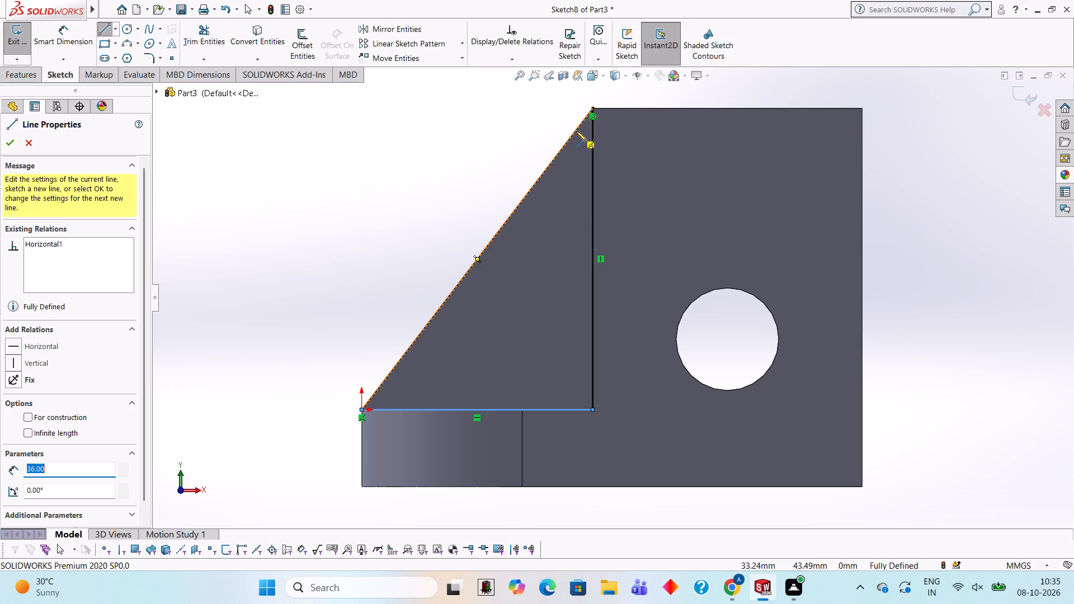
middle_drag(521, 248, 568, 273)
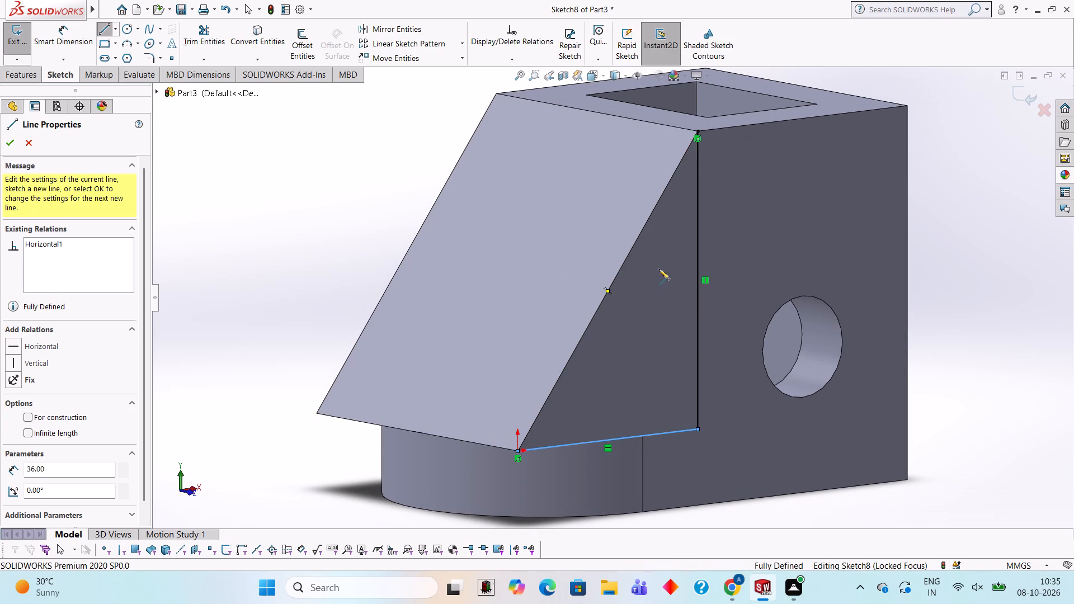
middle_drag(743, 260, 700, 253)
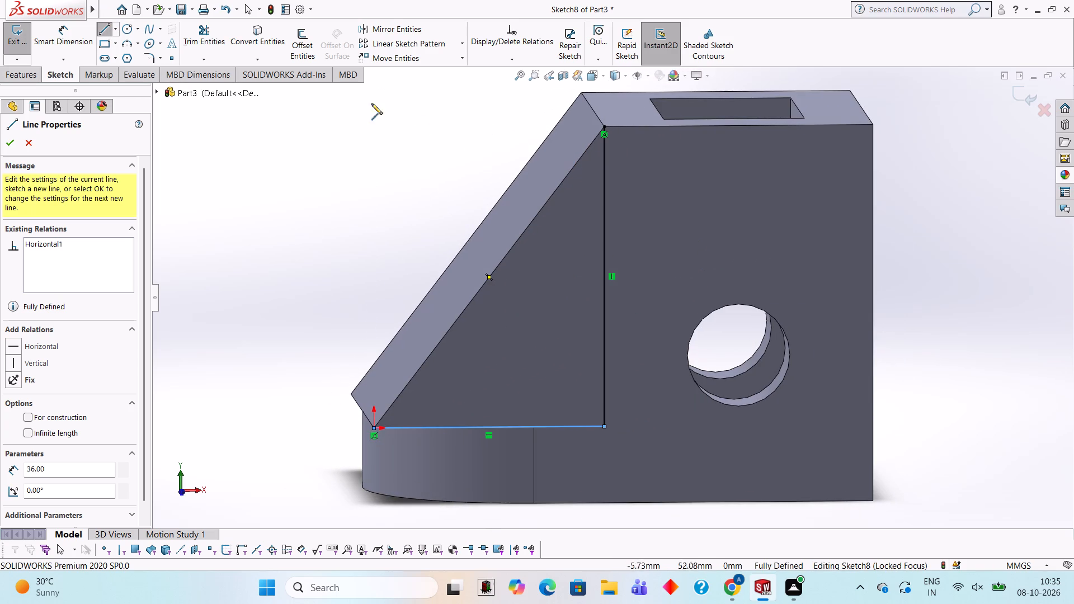
click(604, 128)
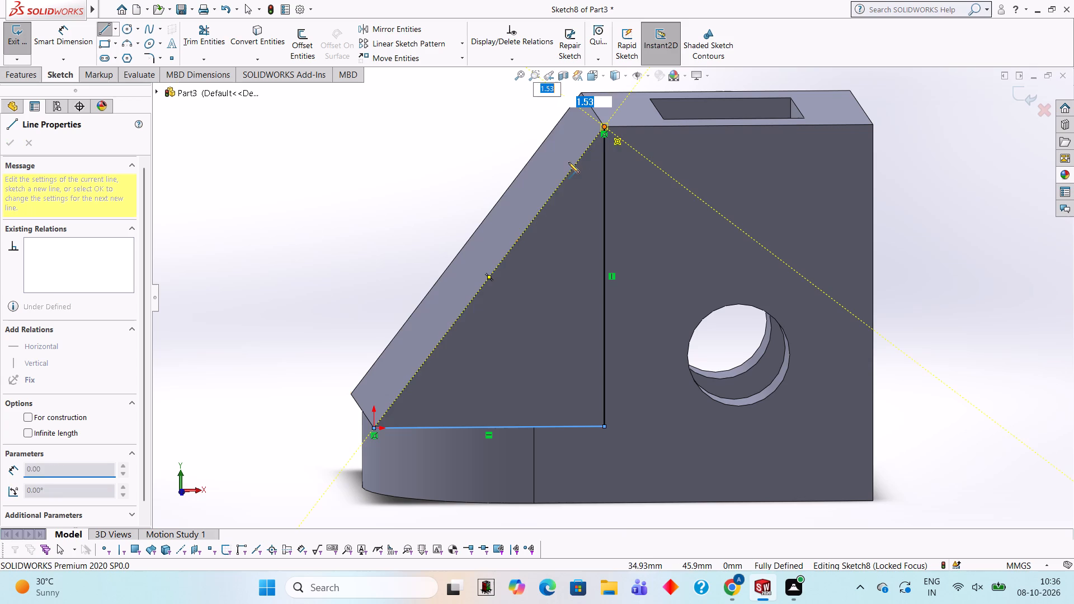
click(374, 428)
key(Escape)
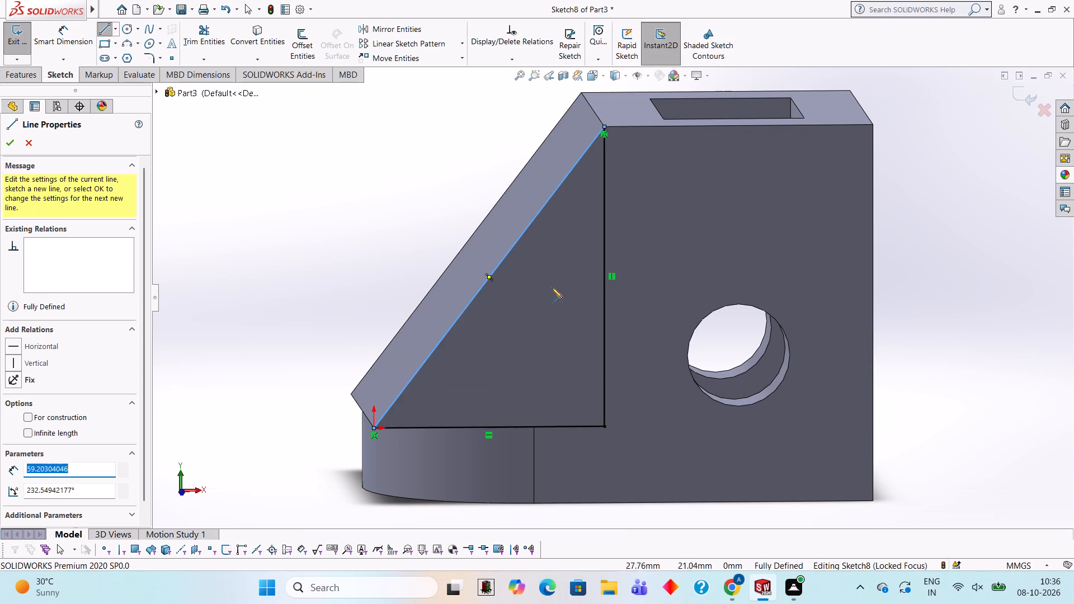
Switch to Calculator and compute 50 minus 14, divided by 2.
scroll(572, 280, up, 3)
middle_drag(511, 259, 556, 260)
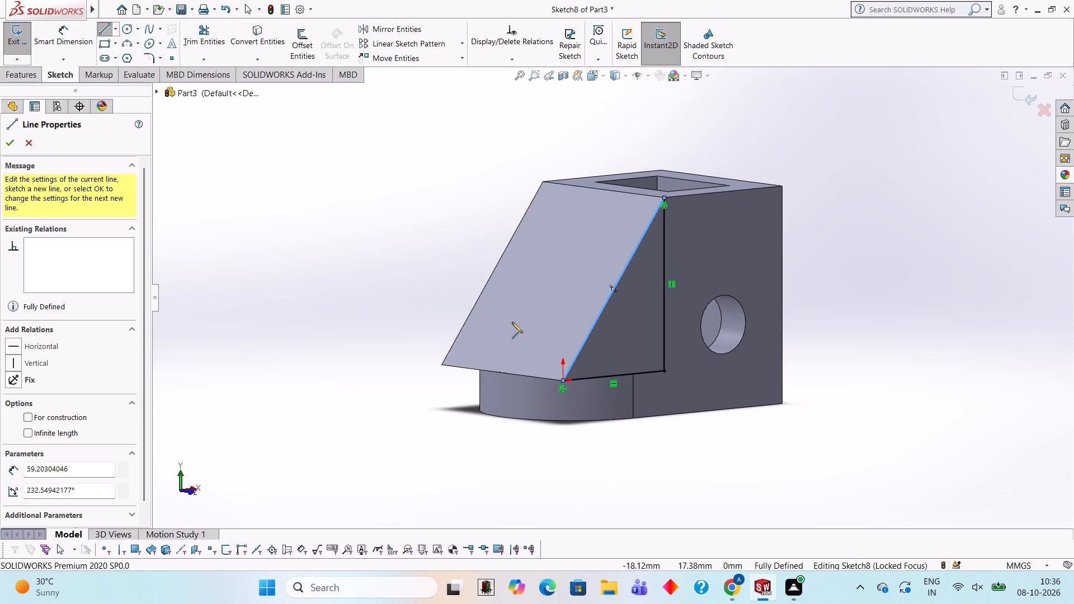
text(50-)
text(14)
key(Return)
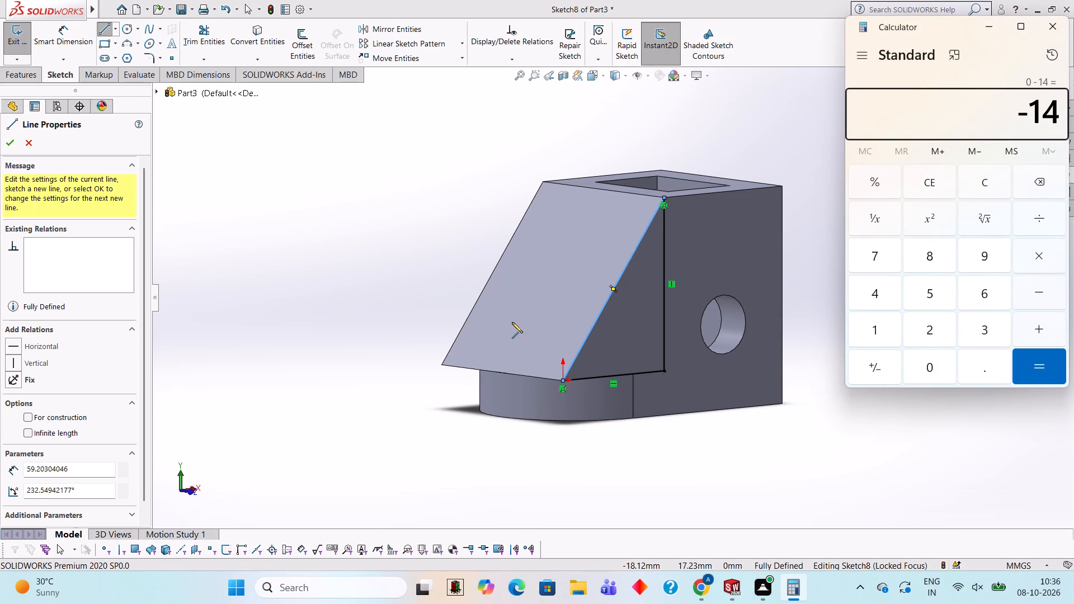
key(BackSpace)
key(BackSpace)
key(BackSpace)
key(BackSpace)
key(BackSpace)
key(BackSpace)
key(Delete)
key(Delete)
text(50-)
text(14)
key(Return)
text(/2)
key(Return)
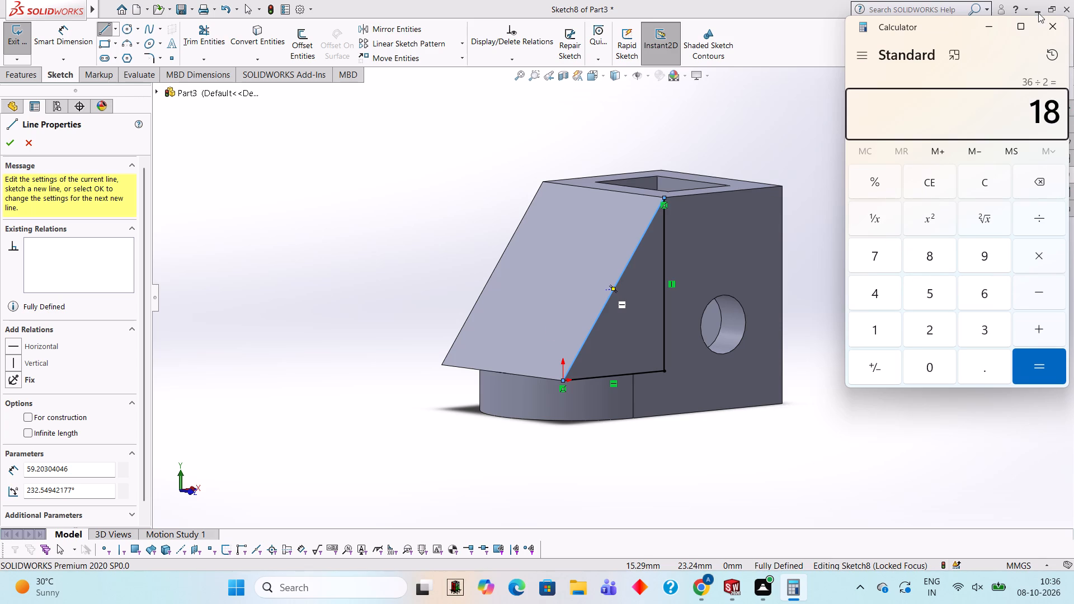
Close the calculator and extrude-cut the triangular profile 18 mm into the sloped block.
click(1053, 21)
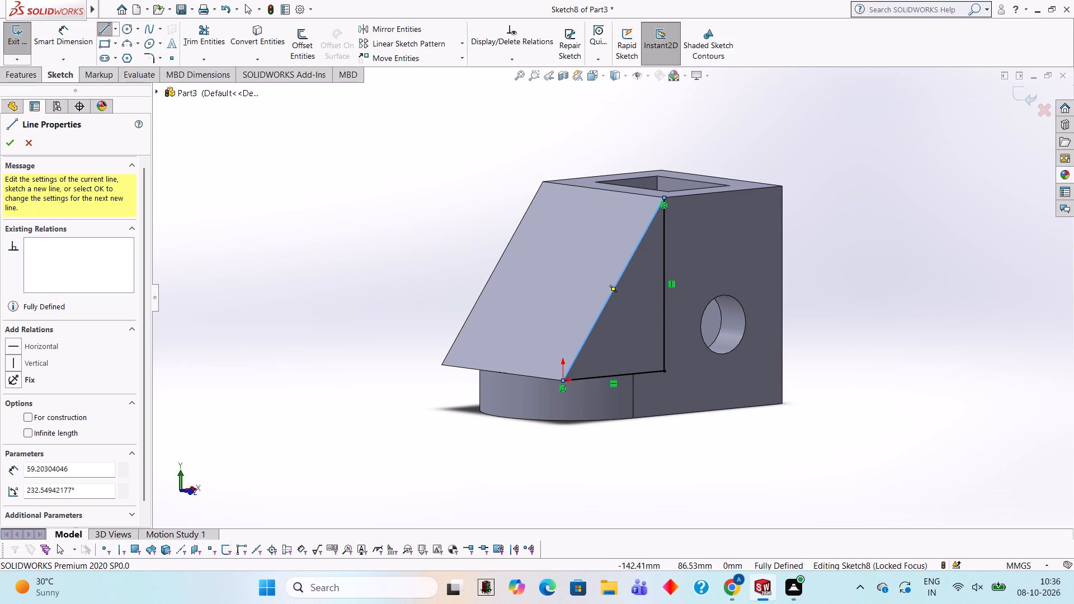
click(26, 83)
click(25, 72)
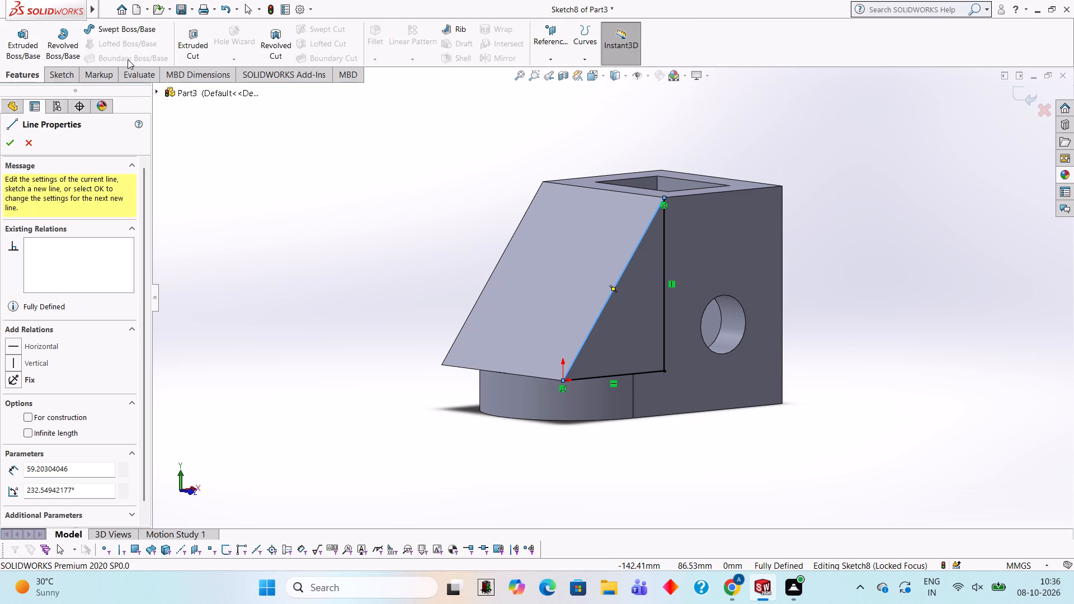
click(196, 28)
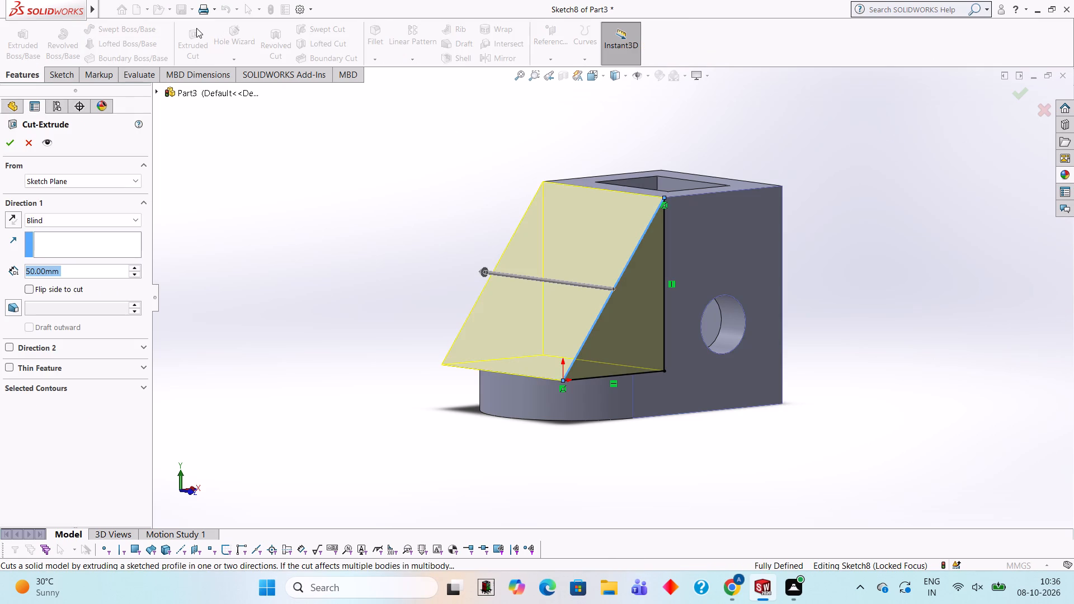
text(18)
key(Return)
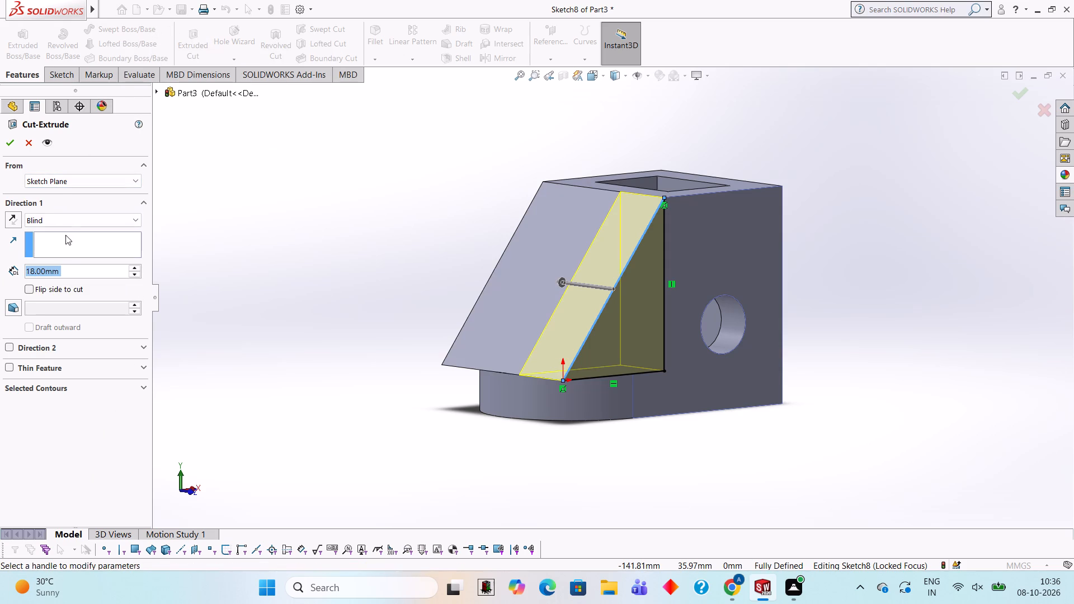
click(7, 144)
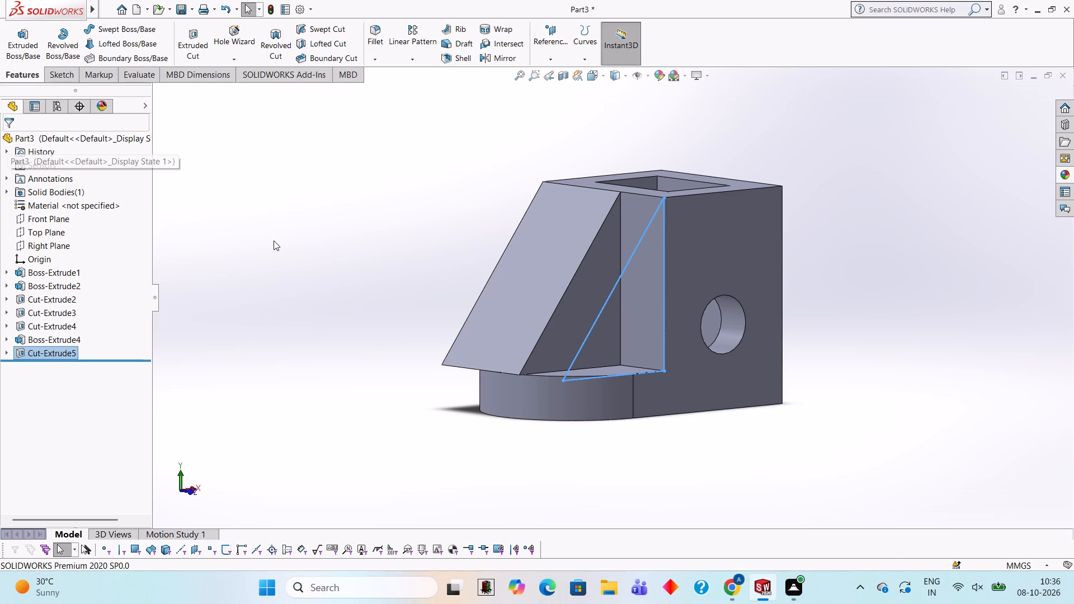
Start a sketch on the block's opposite side face and draw a 47 mm vertical line down from the slope's top corner.
click(272, 240)
middle_drag(276, 240, 422, 274)
scroll(422, 274, up, 1)
click(580, 312)
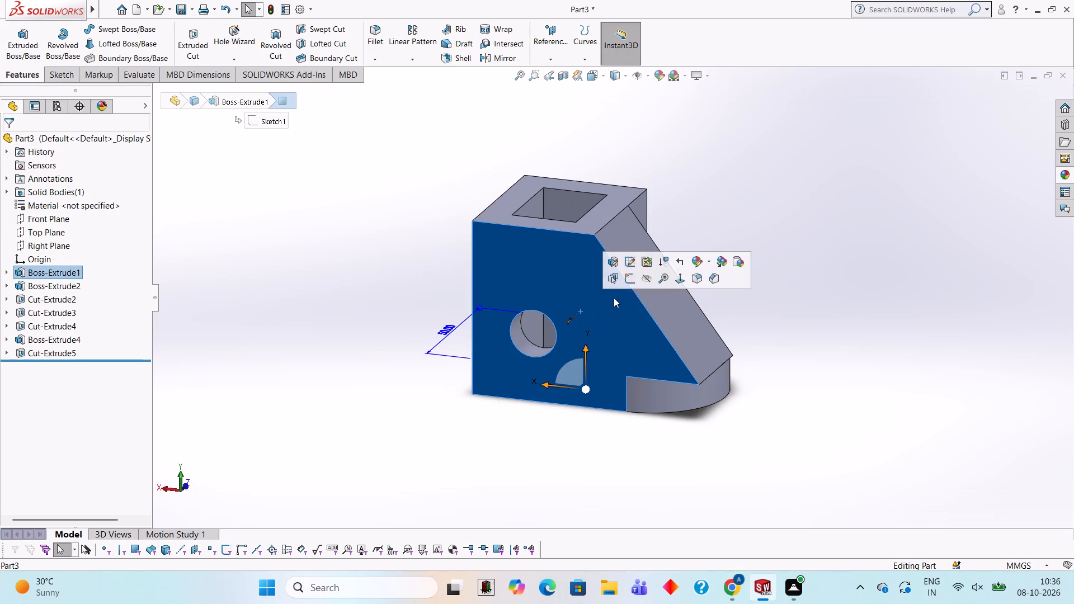
click(627, 284)
key(ctrl+8)
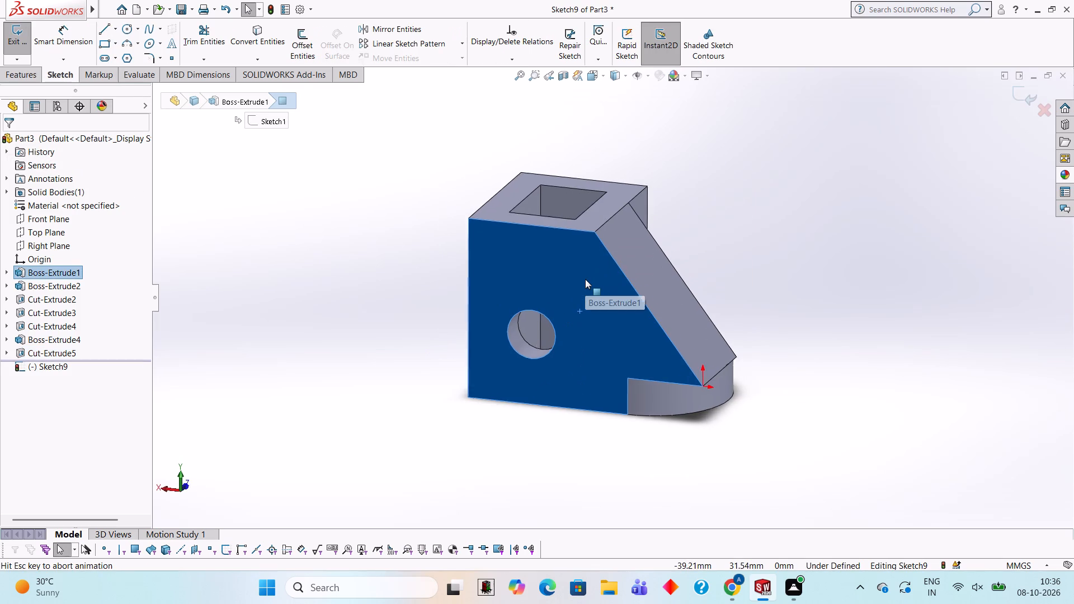
scroll(896, 277, up, 2)
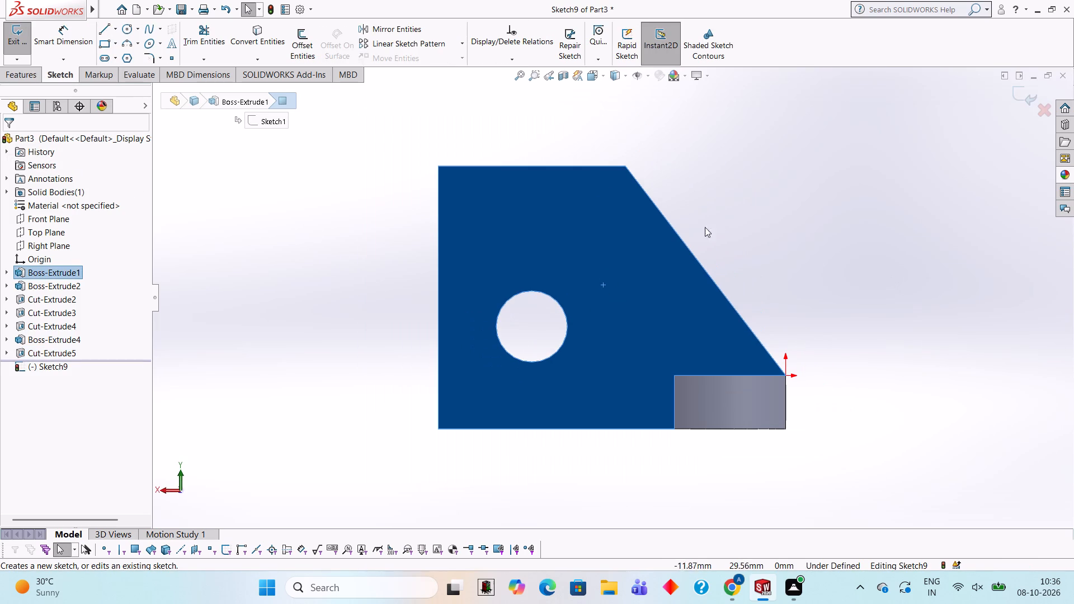
click(105, 22)
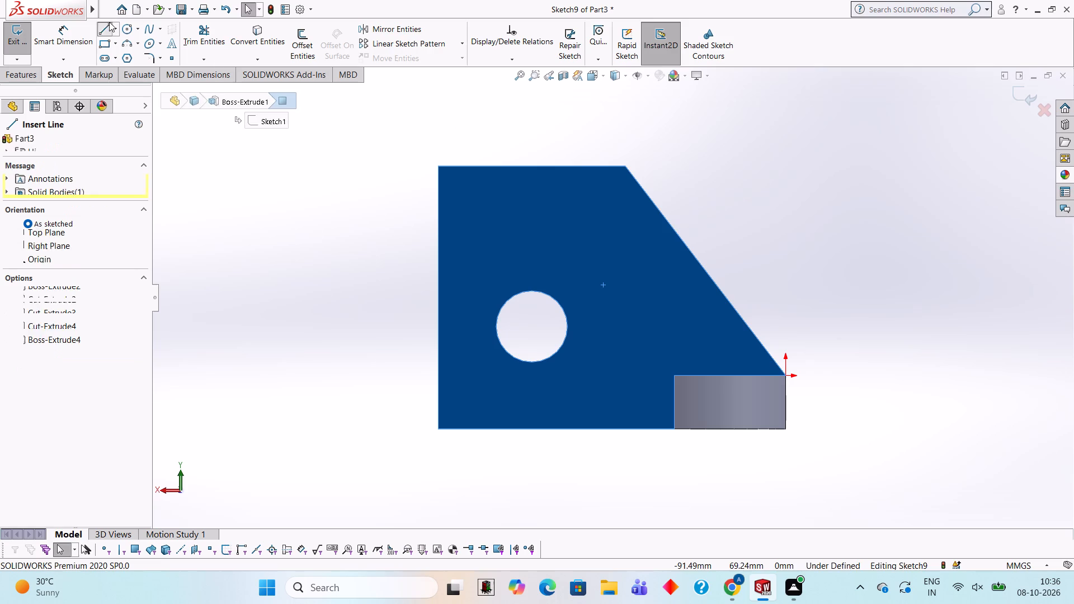
click(623, 166)
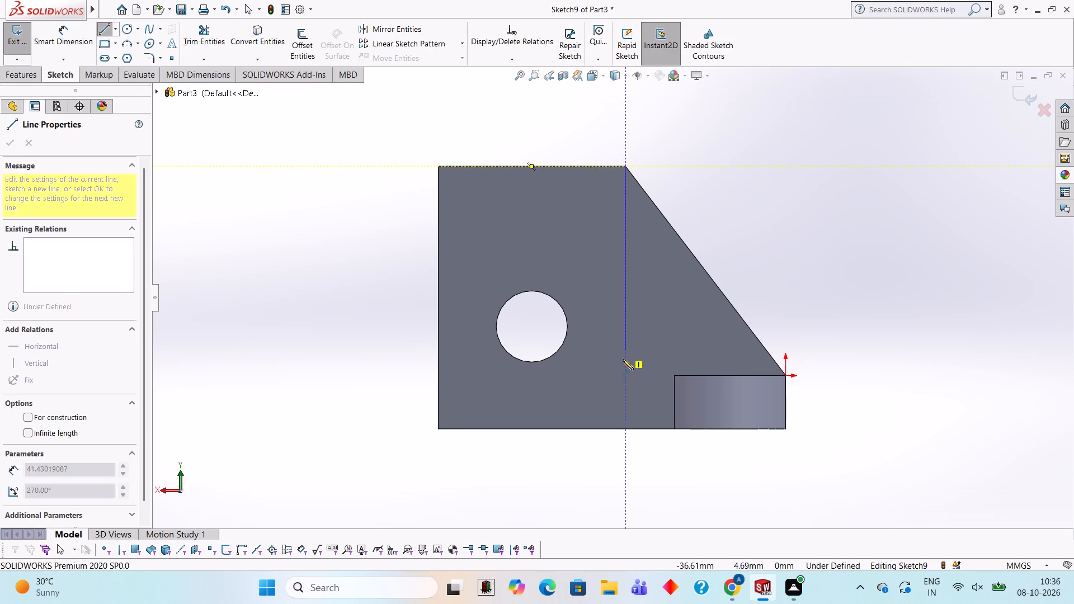
click(625, 377)
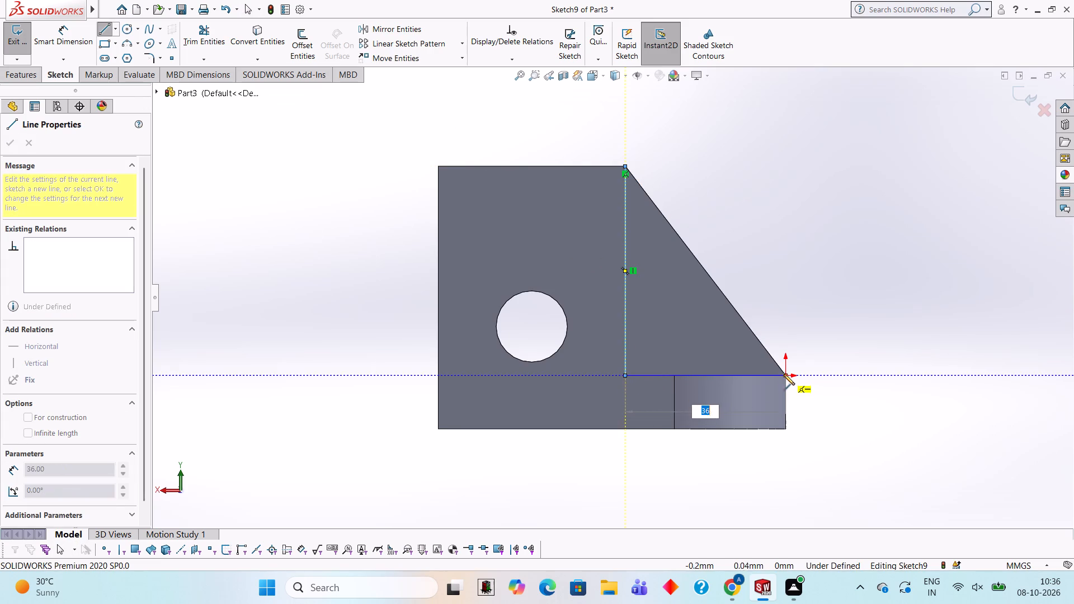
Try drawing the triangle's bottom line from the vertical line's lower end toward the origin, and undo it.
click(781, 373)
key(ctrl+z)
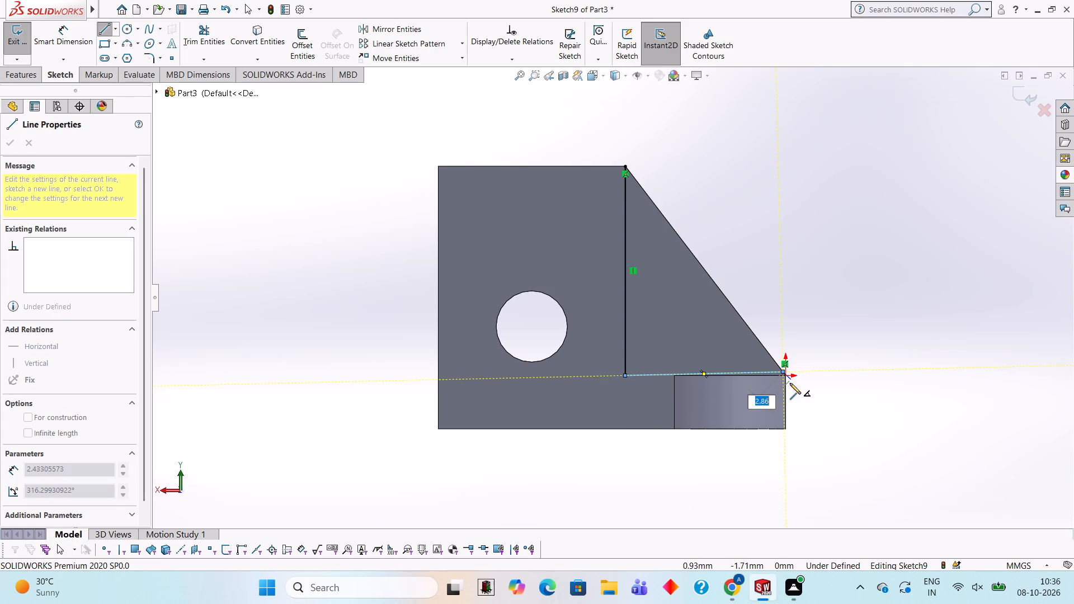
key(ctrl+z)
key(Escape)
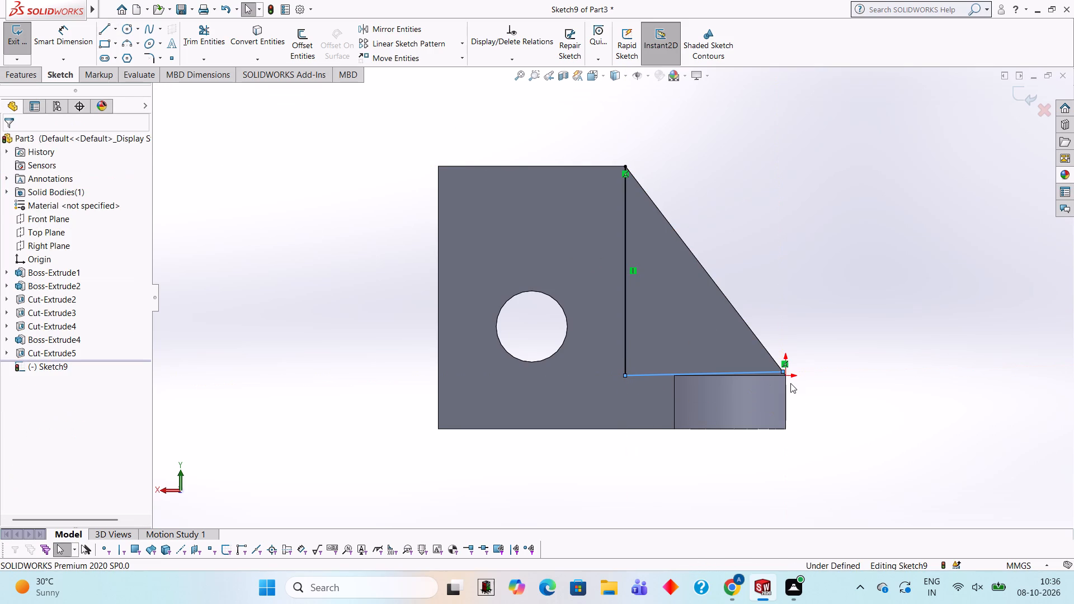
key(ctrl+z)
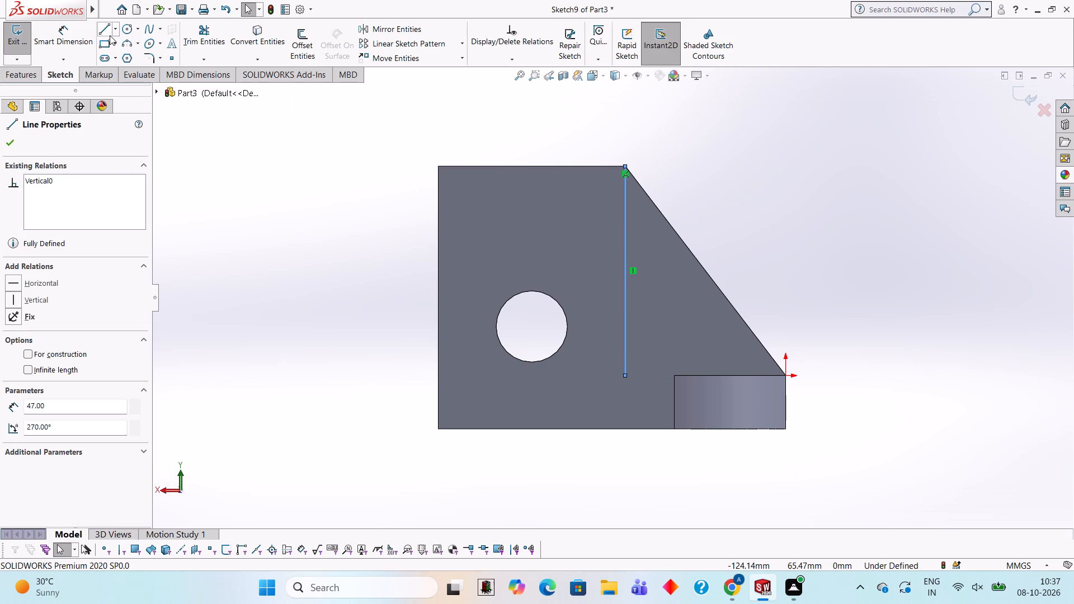
Close the triangle with a 36 mm horizontal line to the origin and a sloped line of about 59.2 mm along the edge.
click(109, 35)
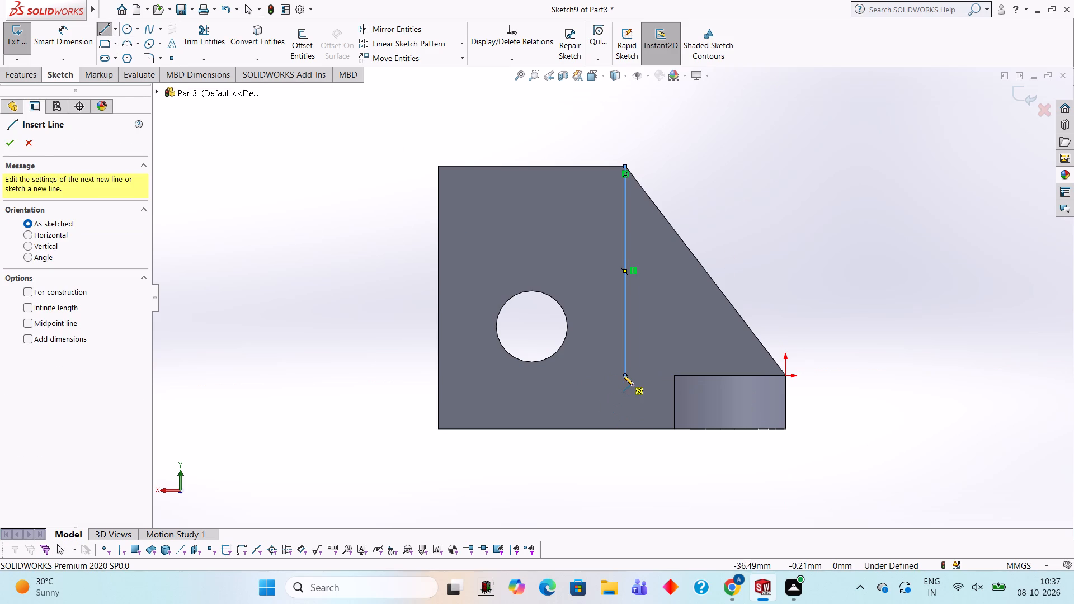
click(627, 375)
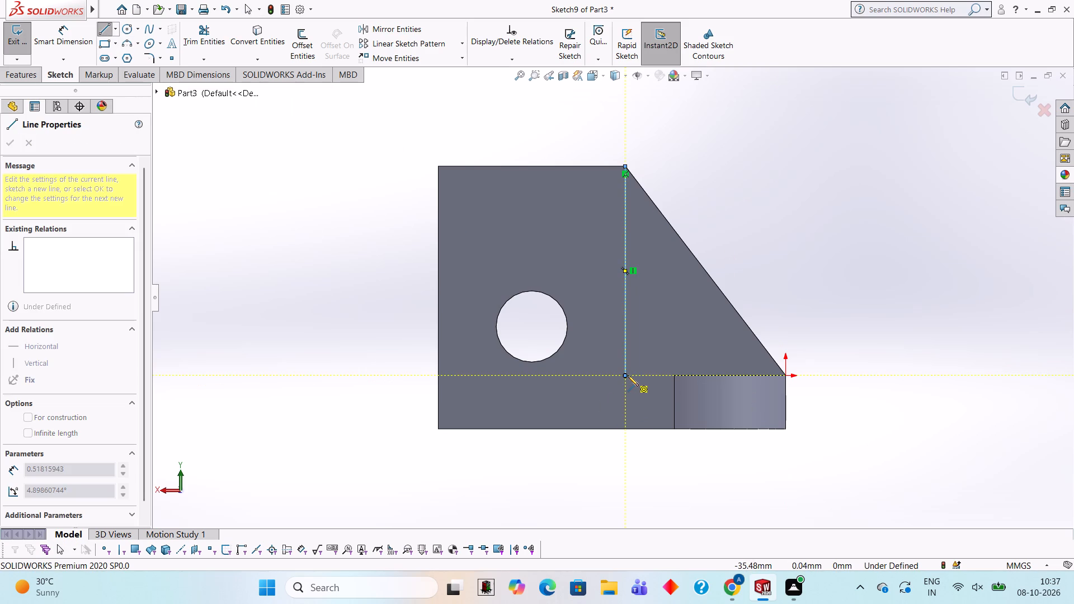
click(786, 375)
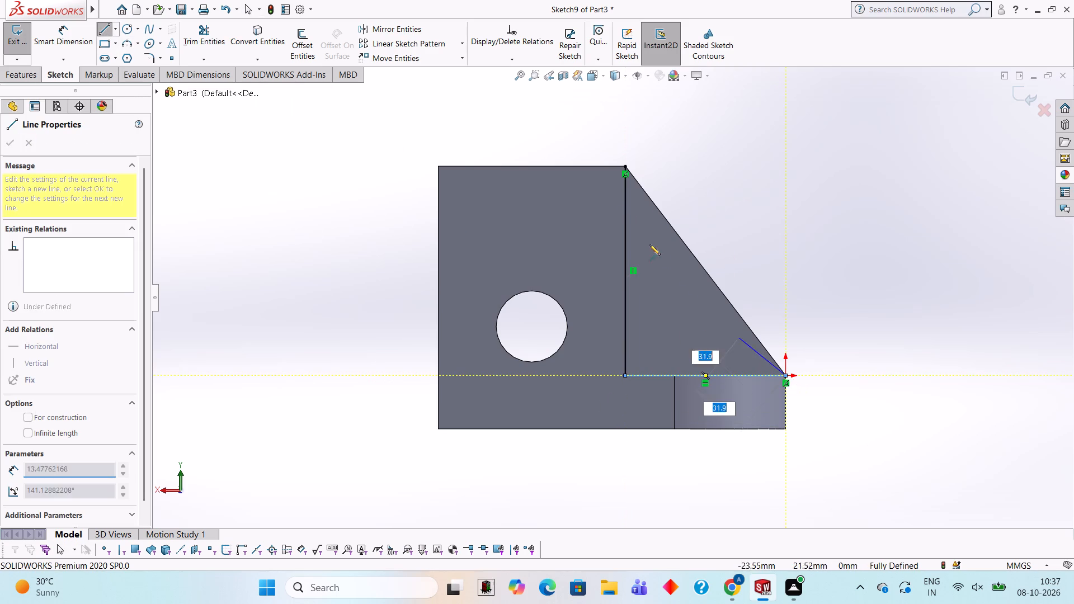
click(626, 167)
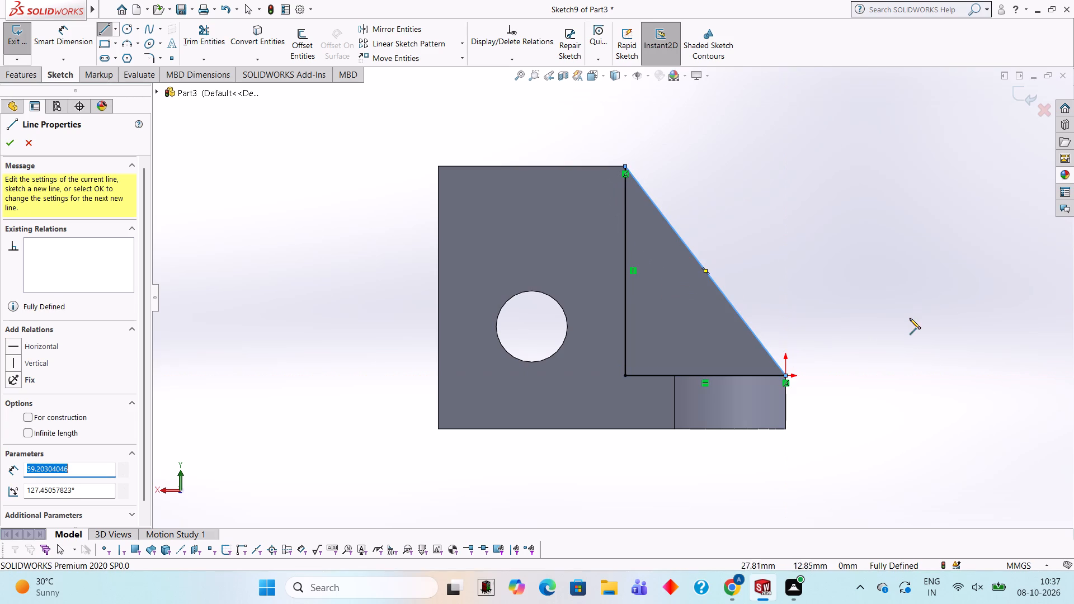
key(Escape)
Extrude-cut this second triangular profile 18 mm deep to leave the centred rib.
middle_drag(784, 221, 727, 226)
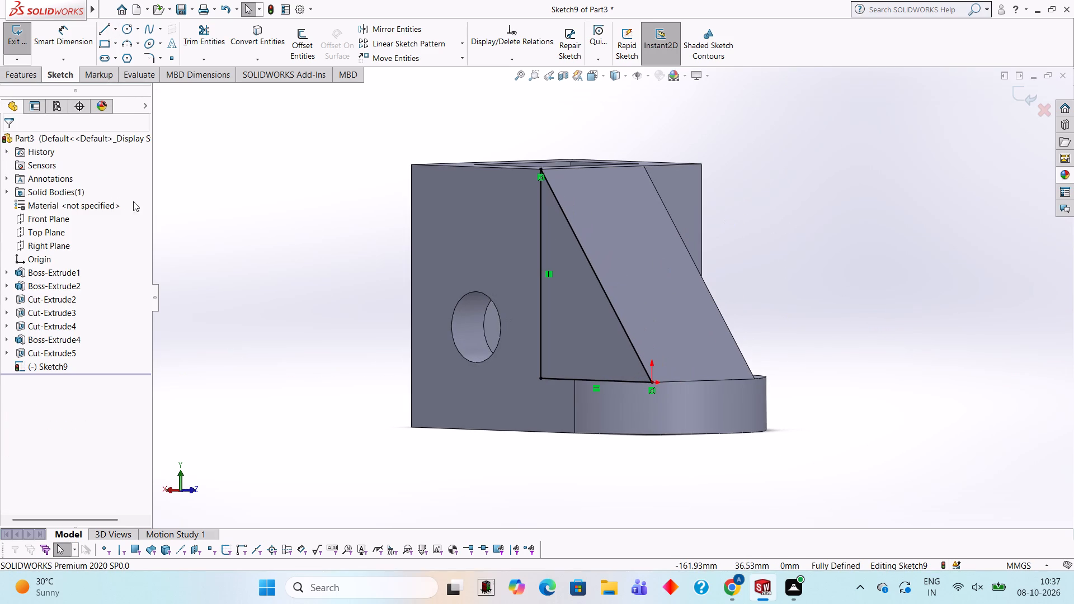
click(25, 68)
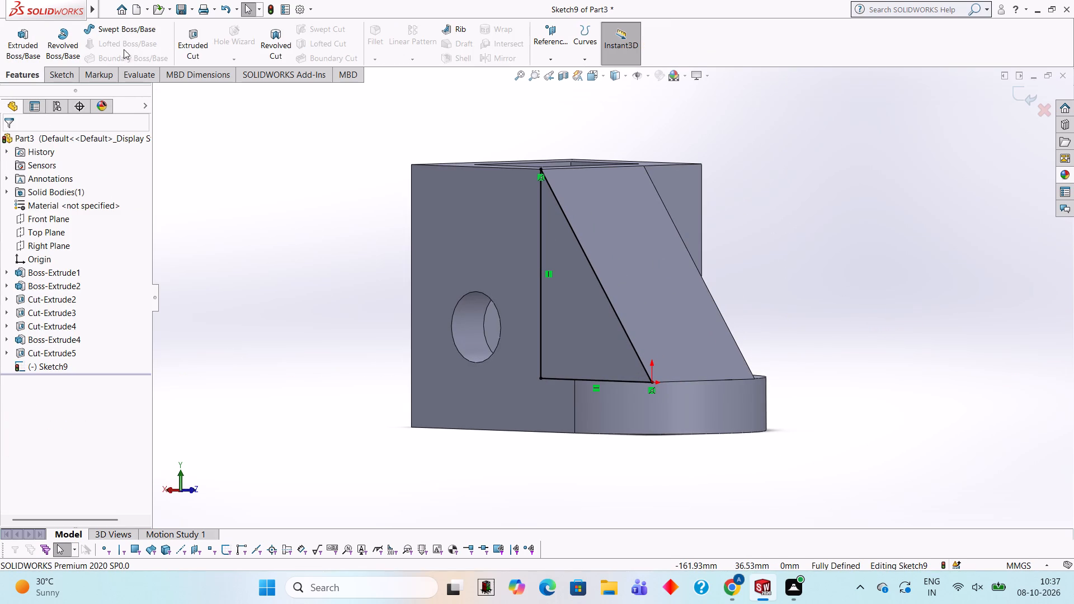
click(181, 58)
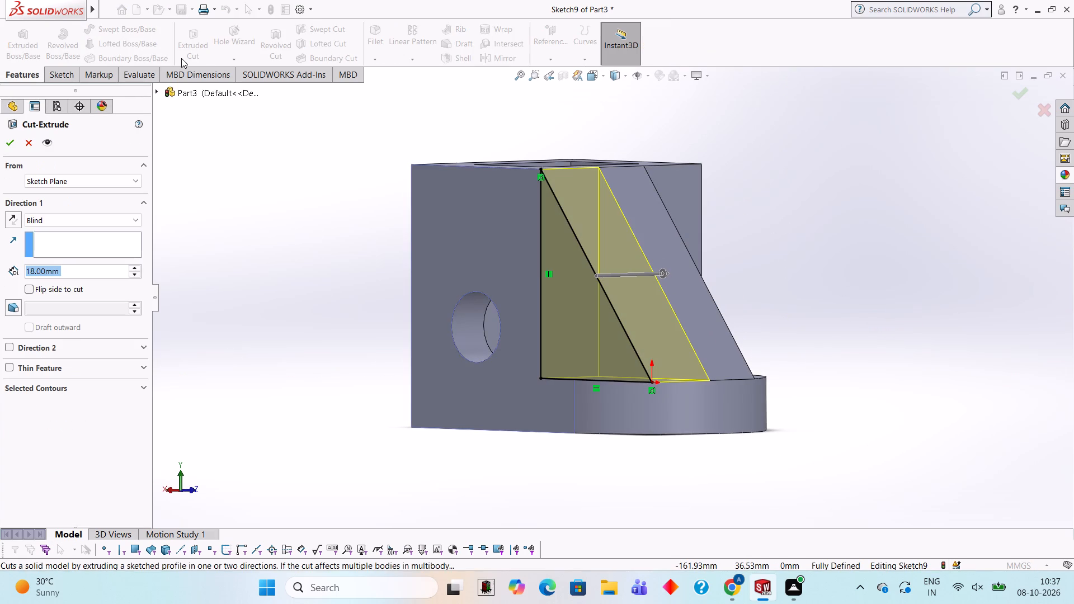
click(13, 139)
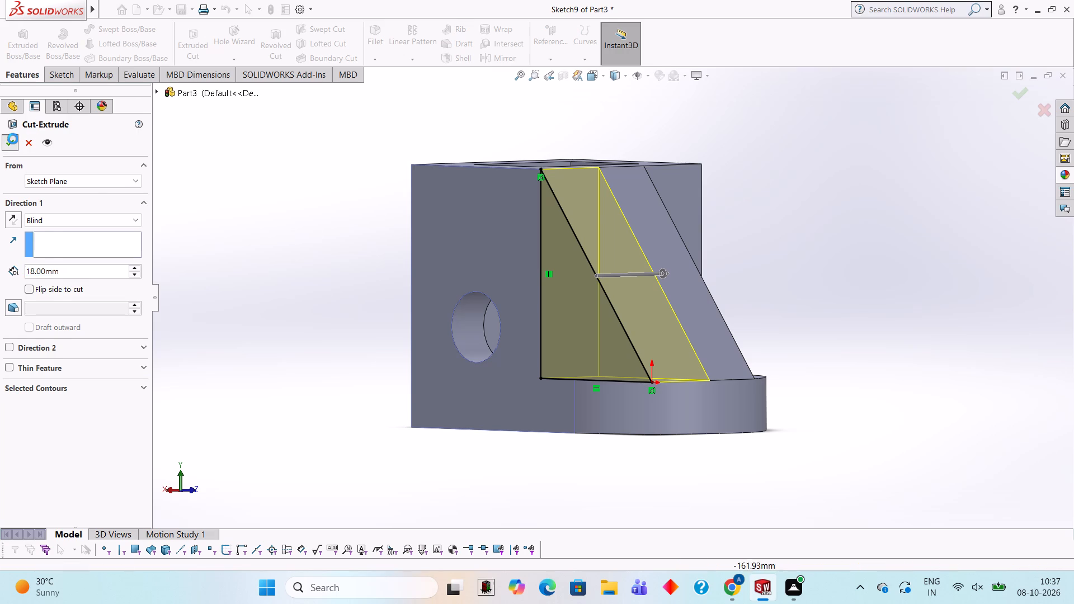
click(295, 176)
Apply the Green solid appearance to the whole body of the part.
scroll(295, 176, up, 1)
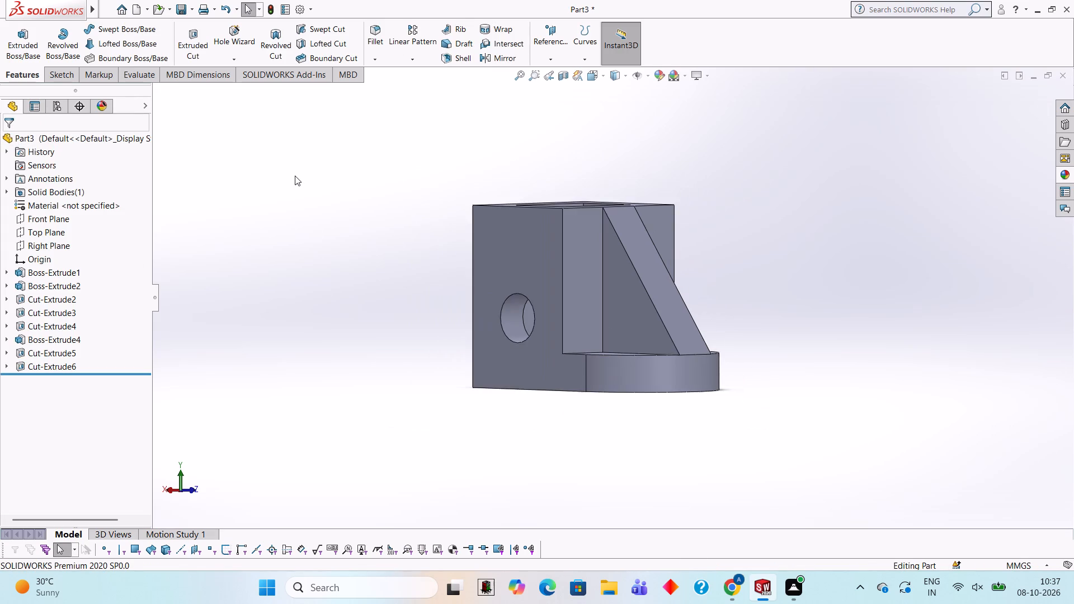
scroll(295, 176, up, 2)
middle_drag(602, 201, 481, 283)
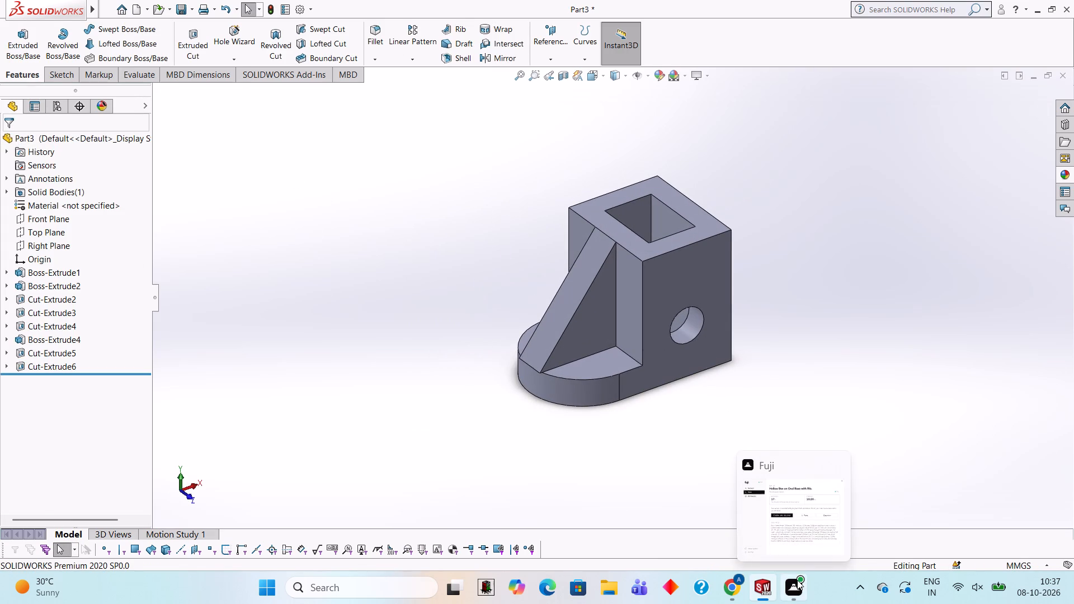
click(1065, 171)
scroll(958, 391, down, 3)
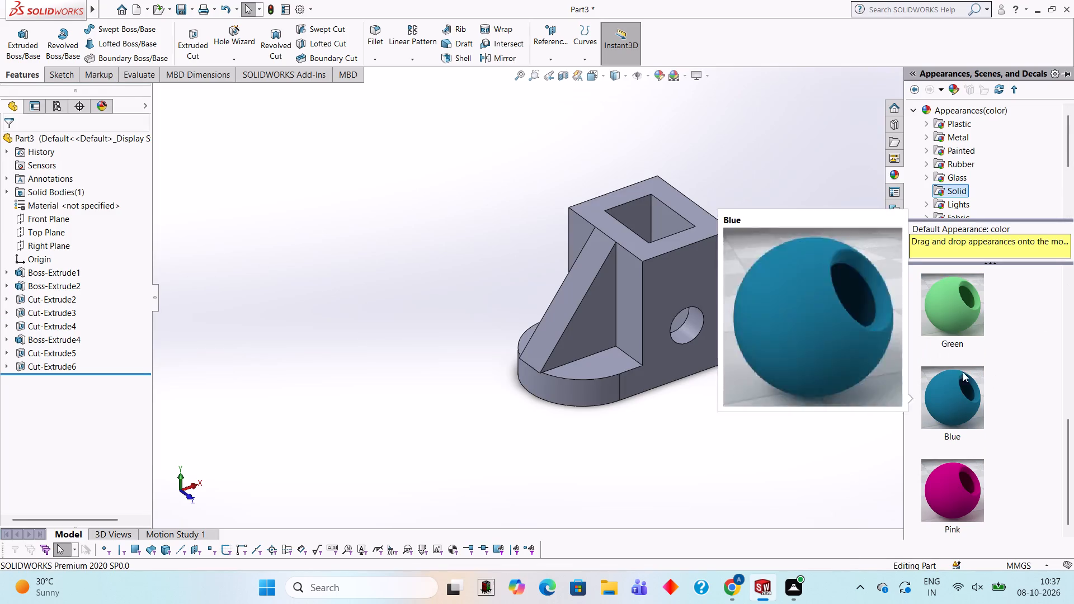
drag(964, 309, 662, 304)
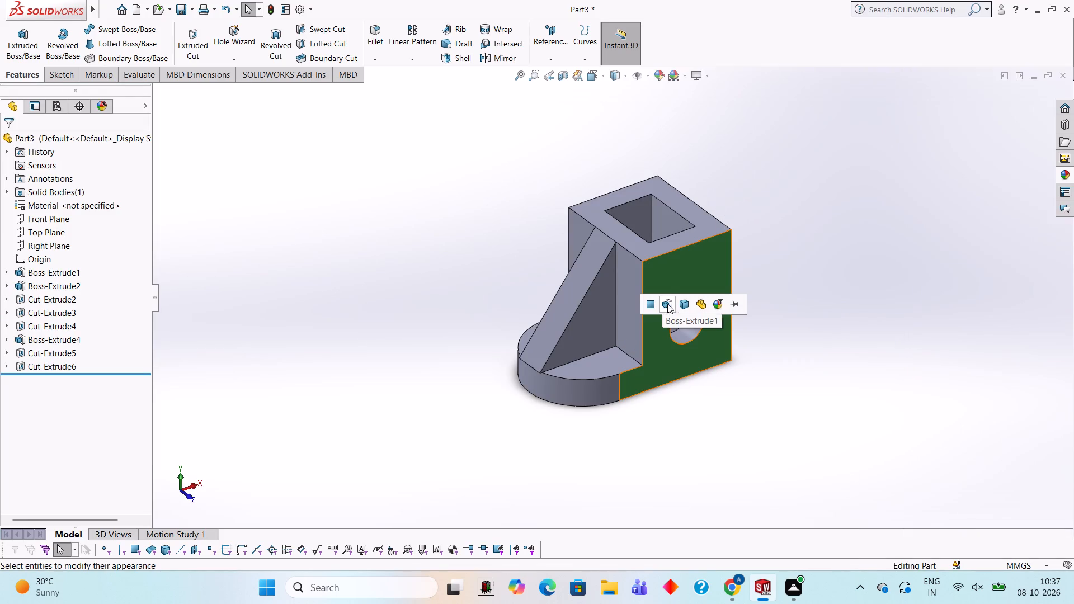
click(684, 306)
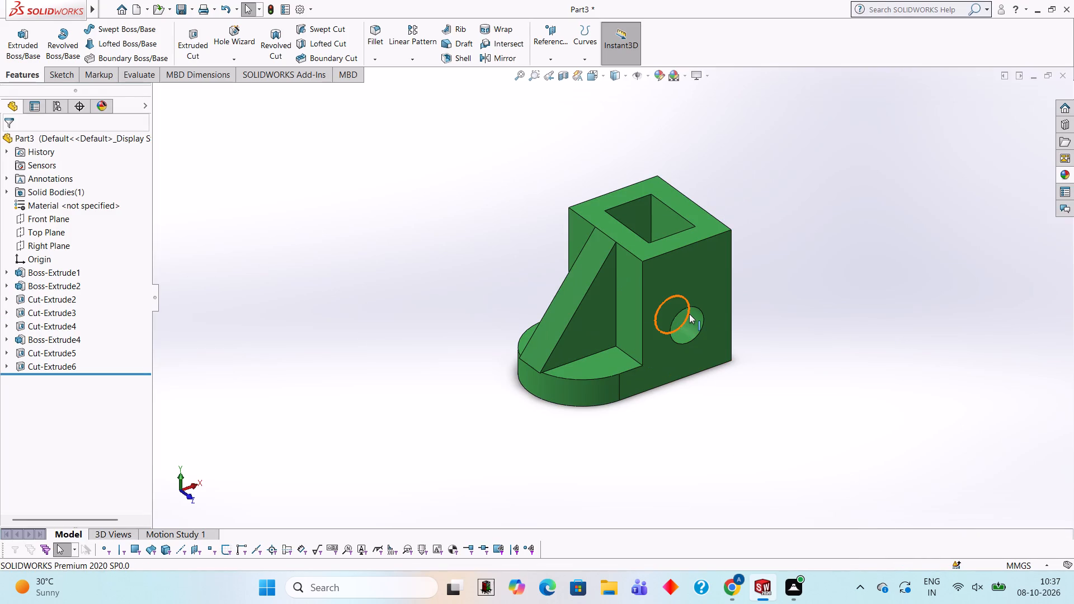
Apply the Pink solid appearance to the rectangular through-cut feature.
scroll(666, 215, down, 3)
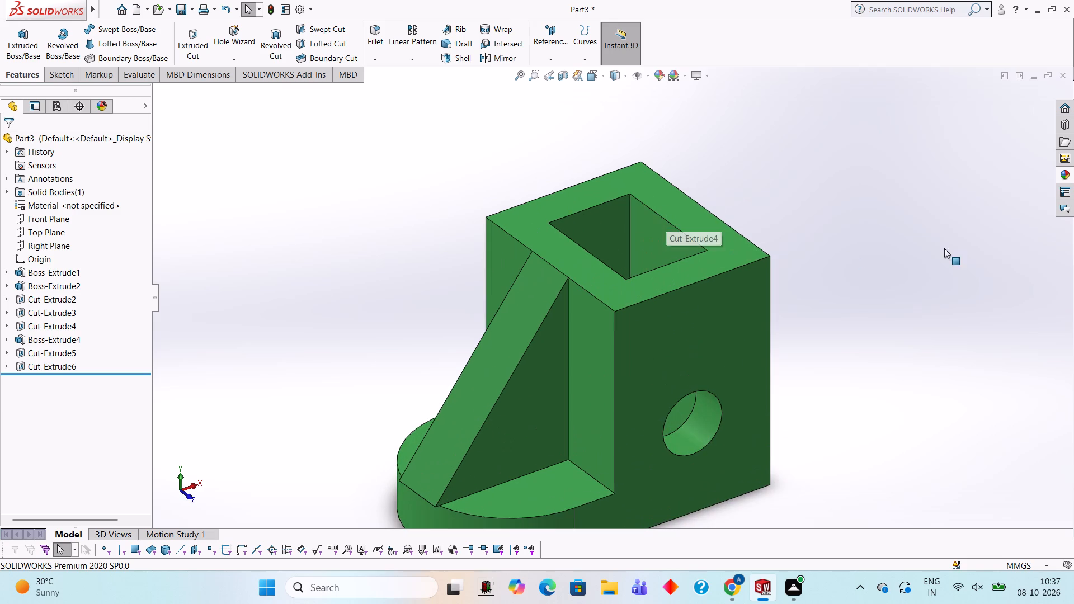
click(1066, 176)
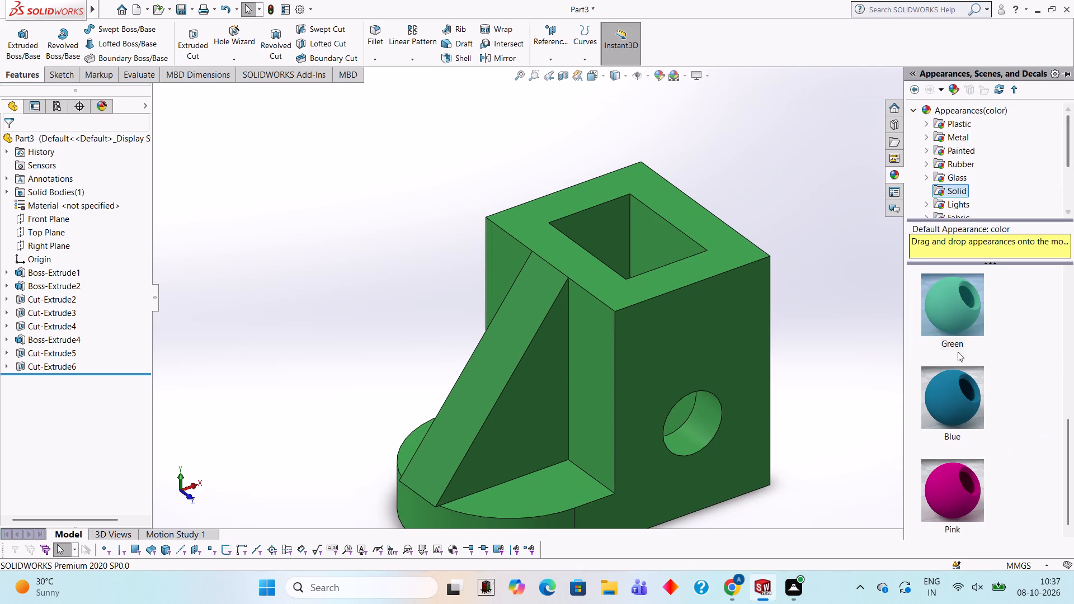
drag(948, 479, 646, 220)
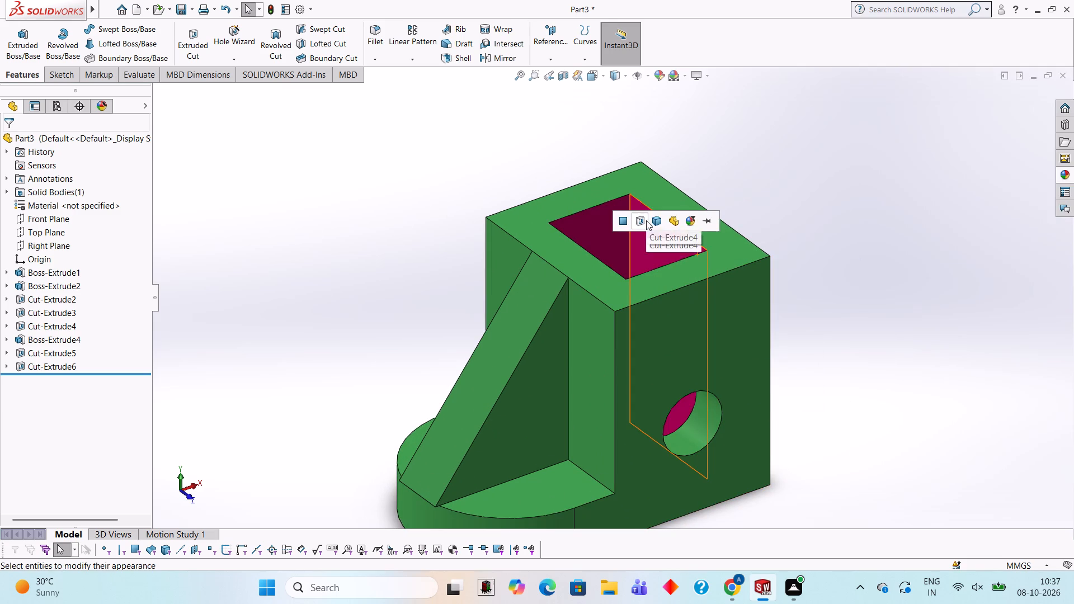
click(646, 220)
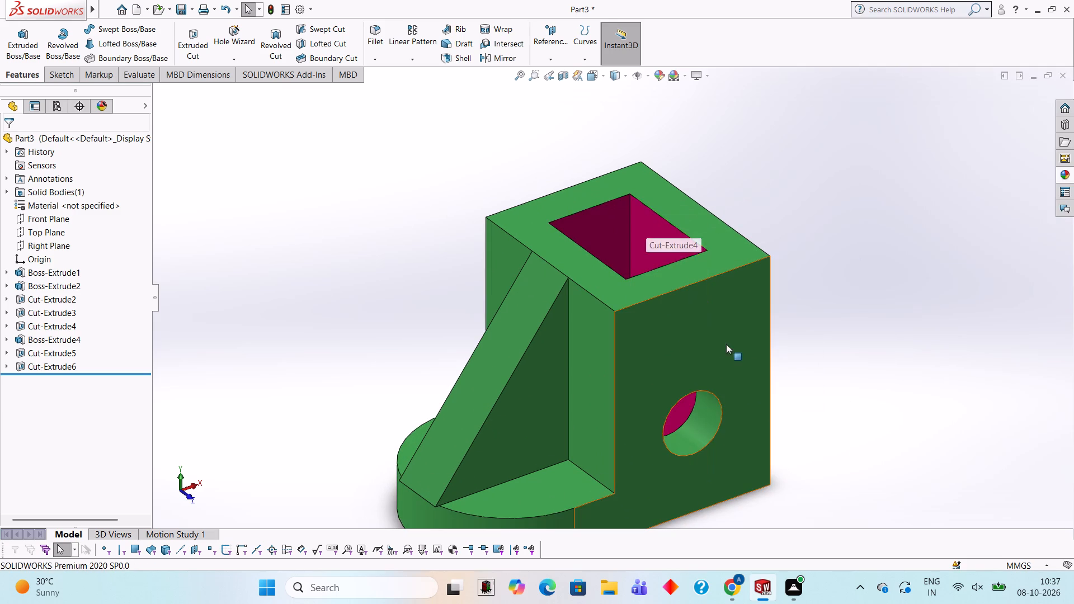
Apply the Yellow solid appearance to the round cross-hole cut feature in the block.
scroll(790, 467, down, 3)
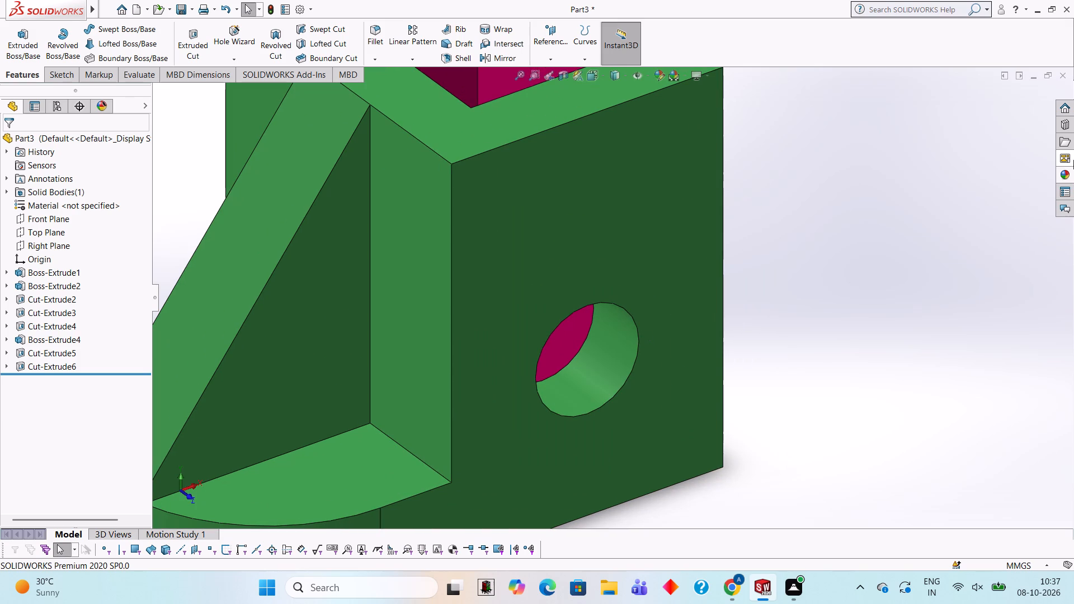
click(1069, 181)
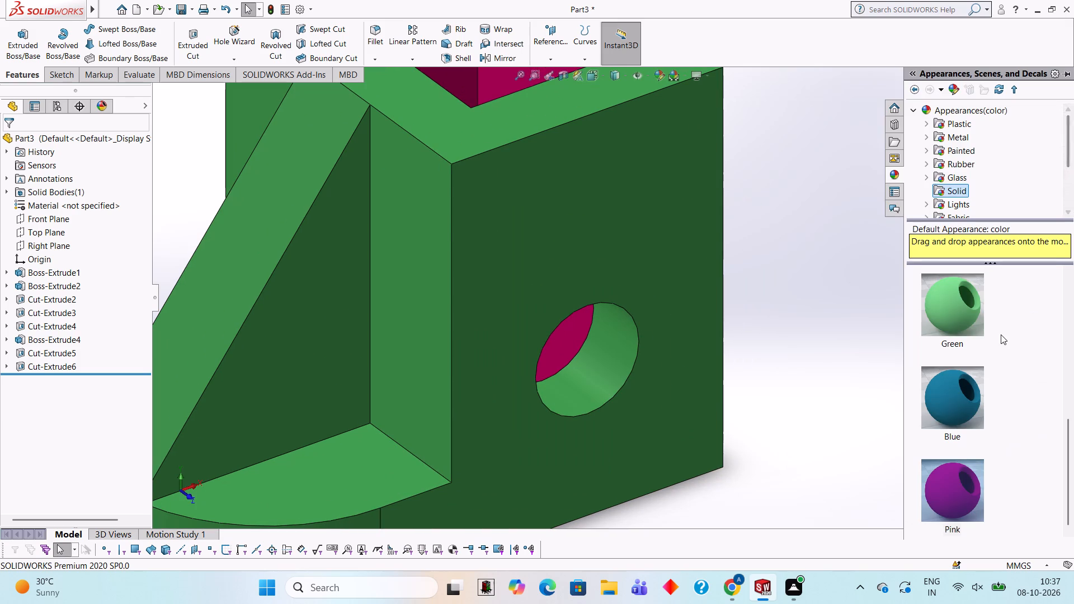
scroll(1000, 334, down, 4)
scroll(967, 371, down, 4)
scroll(969, 372, up, 5)
scroll(969, 372, down, 2)
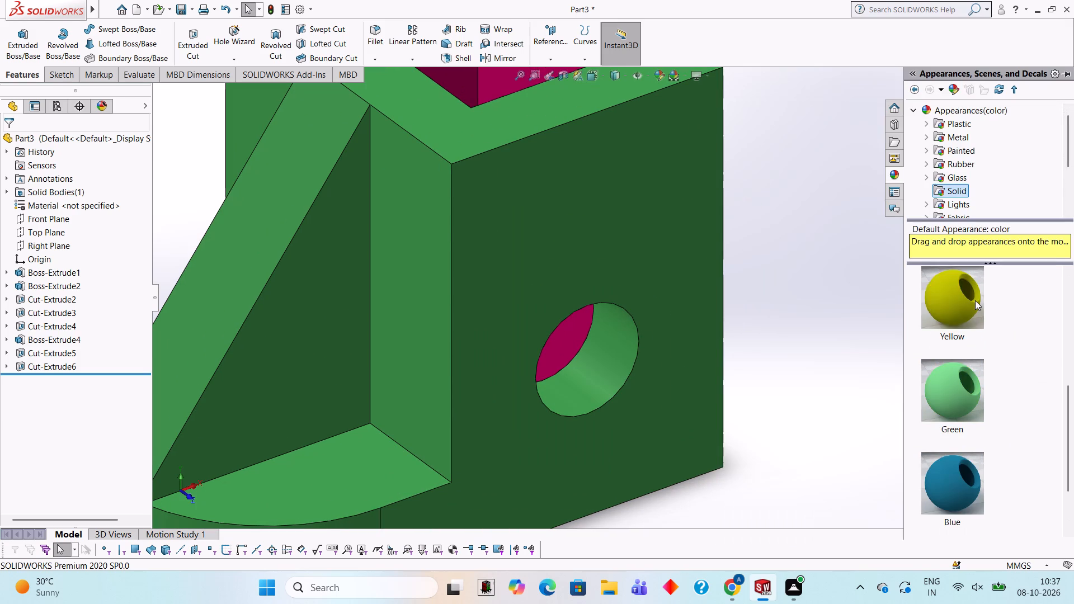
drag(976, 295, 624, 350)
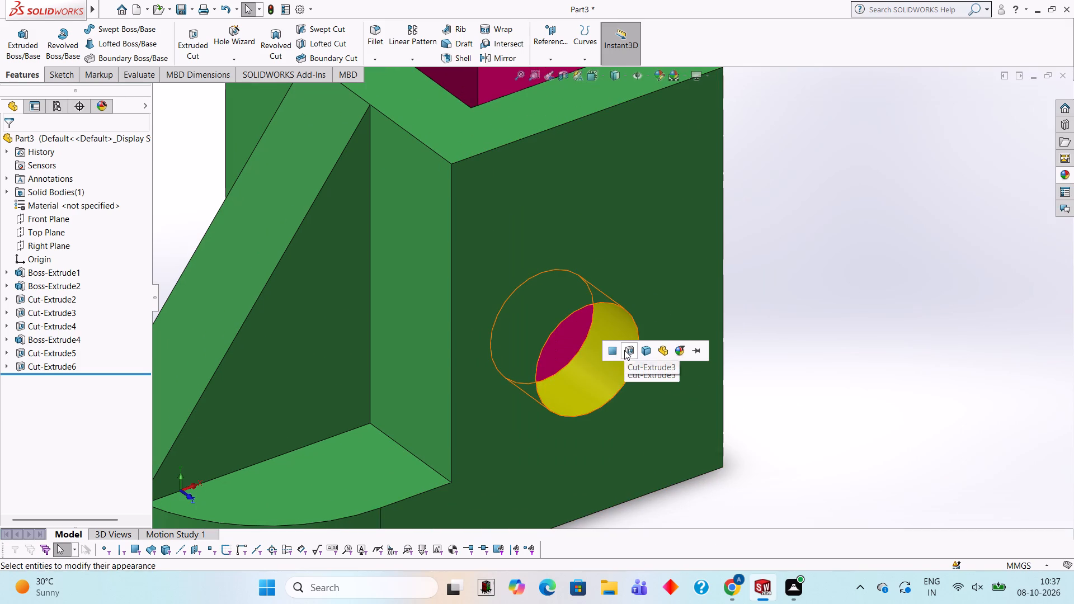
click(624, 350)
scroll(624, 350, up, 3)
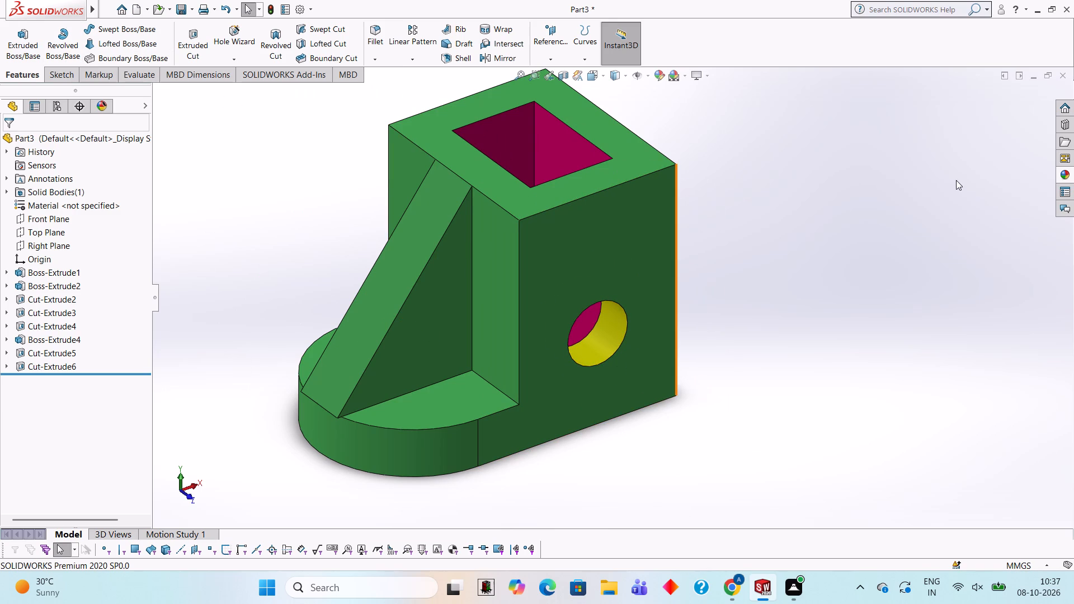
Apply the Red solid appearance to the rib's boss feature, colouring its sloped top face.
click(1061, 172)
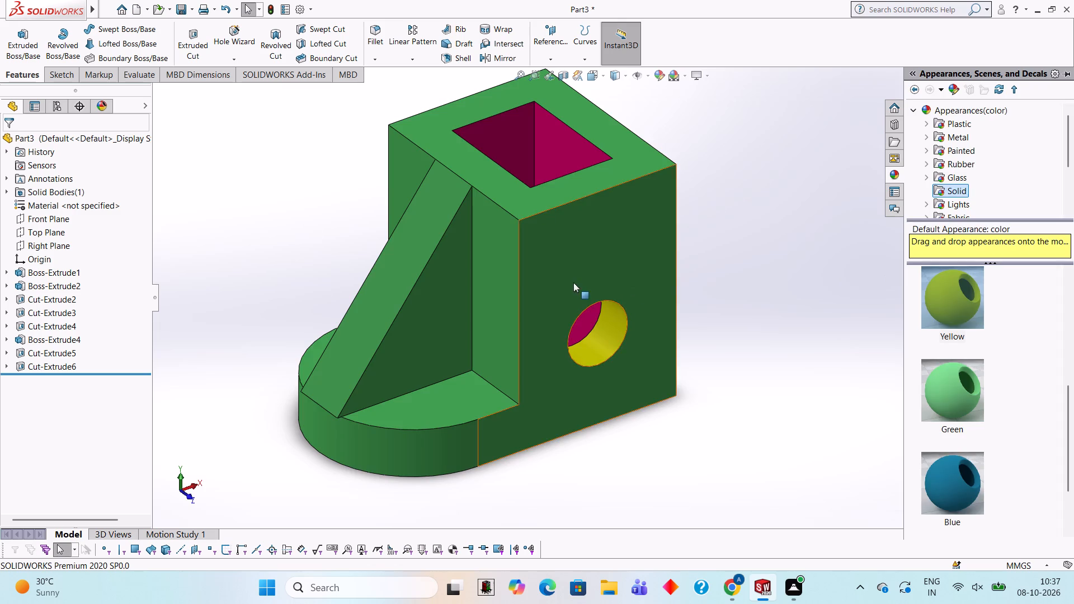
middle_drag(578, 284, 578, 323)
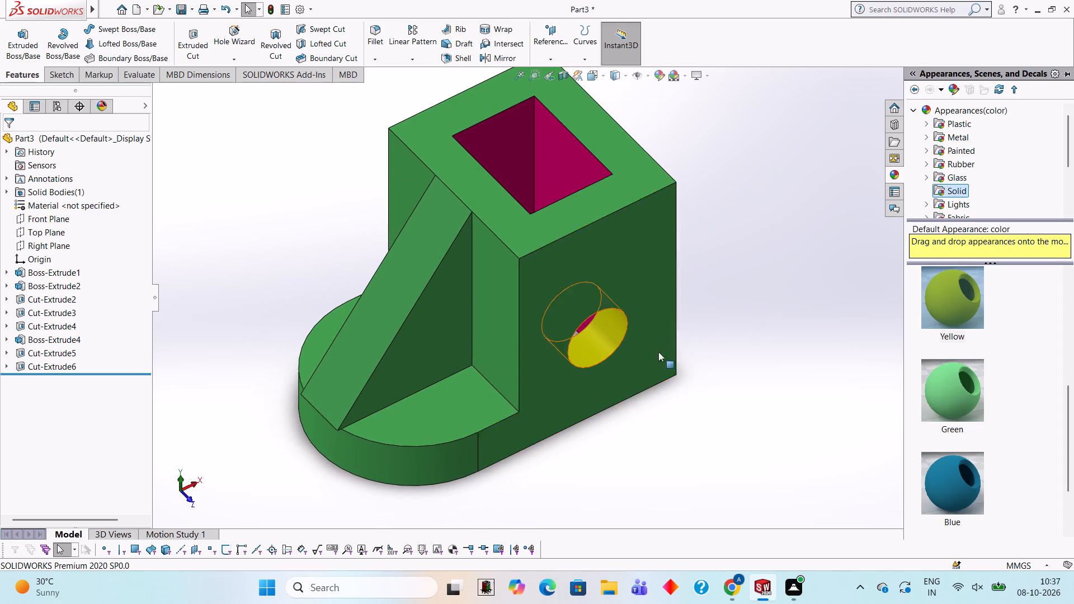
scroll(990, 331, up, 5)
drag(935, 385, 766, 423)
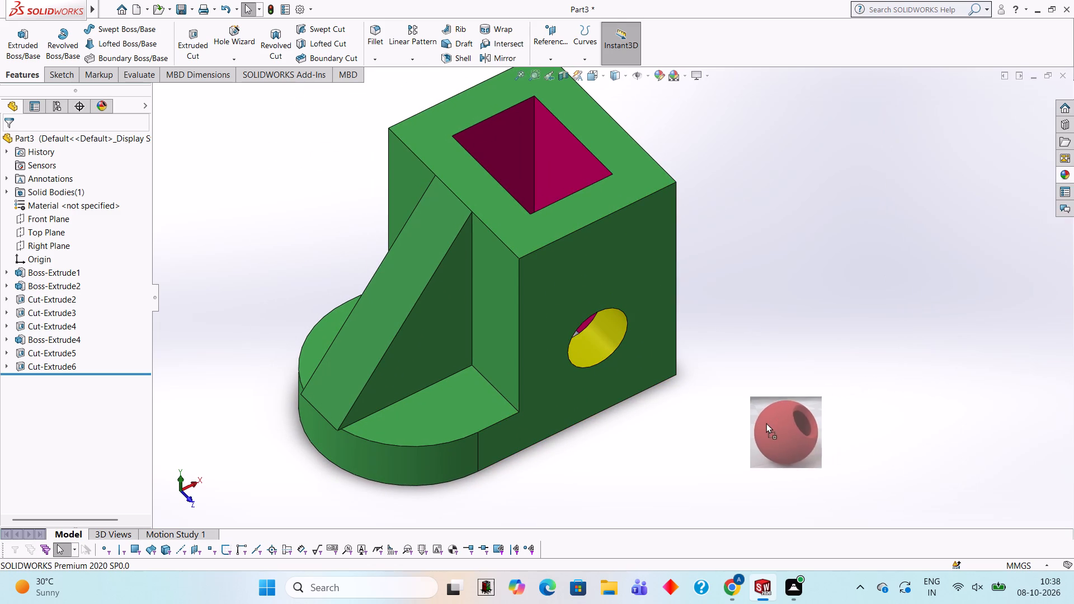
drag(766, 423, 375, 309)
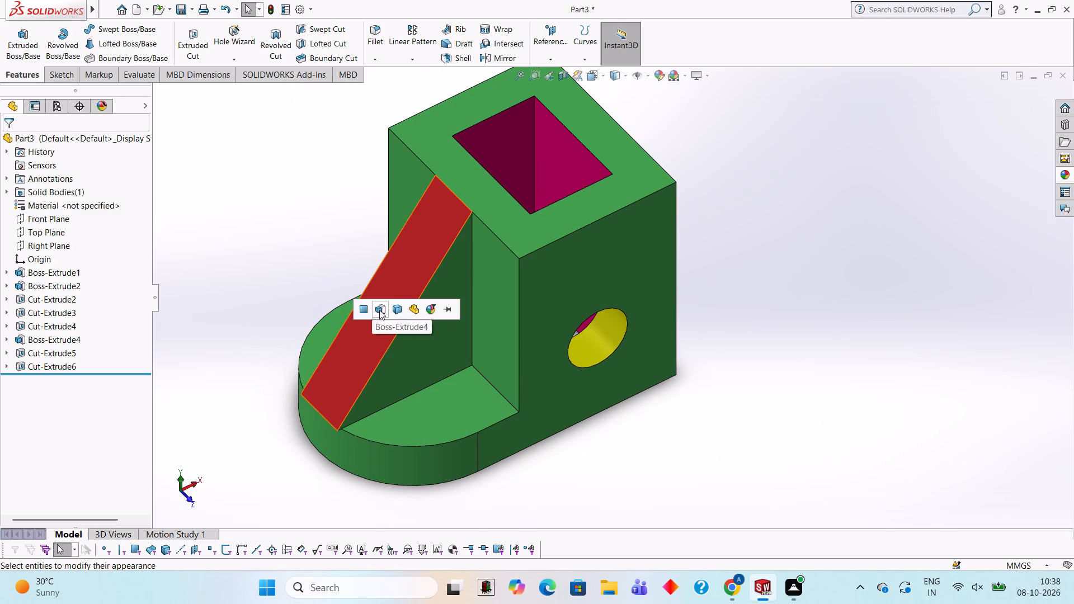
click(379, 310)
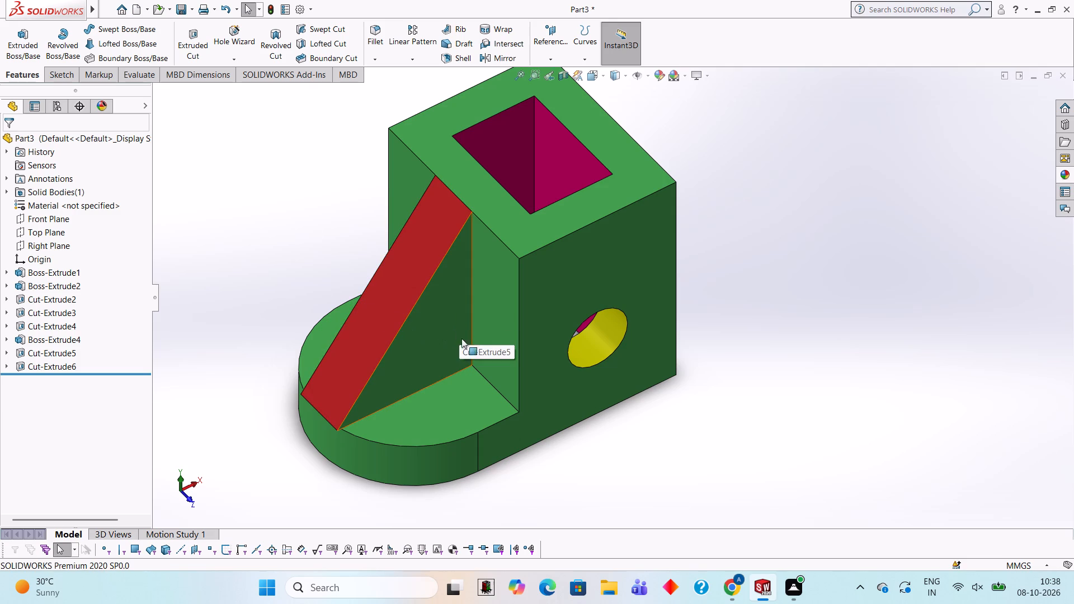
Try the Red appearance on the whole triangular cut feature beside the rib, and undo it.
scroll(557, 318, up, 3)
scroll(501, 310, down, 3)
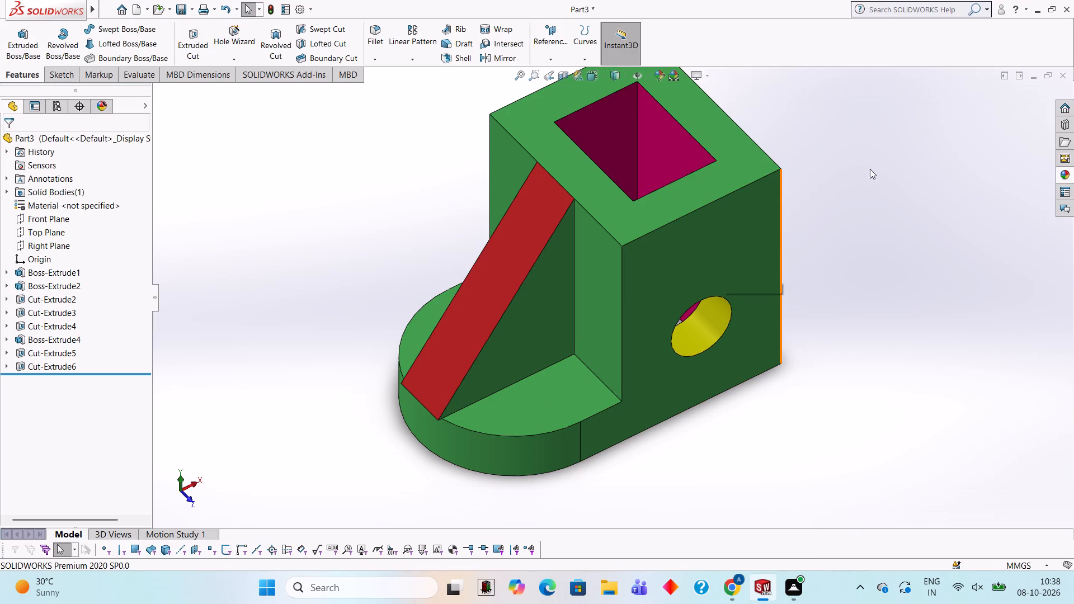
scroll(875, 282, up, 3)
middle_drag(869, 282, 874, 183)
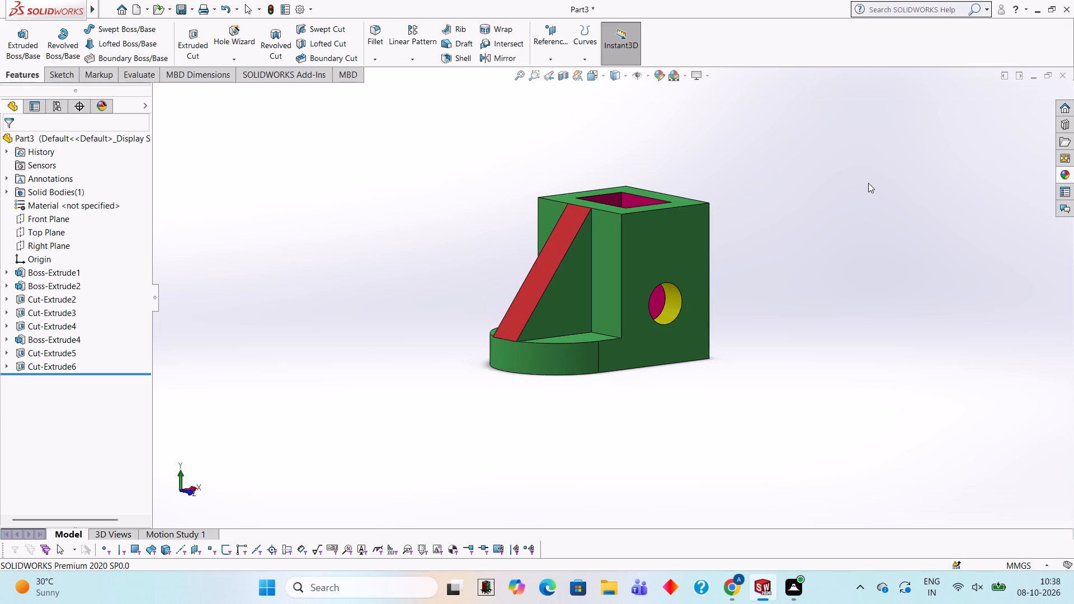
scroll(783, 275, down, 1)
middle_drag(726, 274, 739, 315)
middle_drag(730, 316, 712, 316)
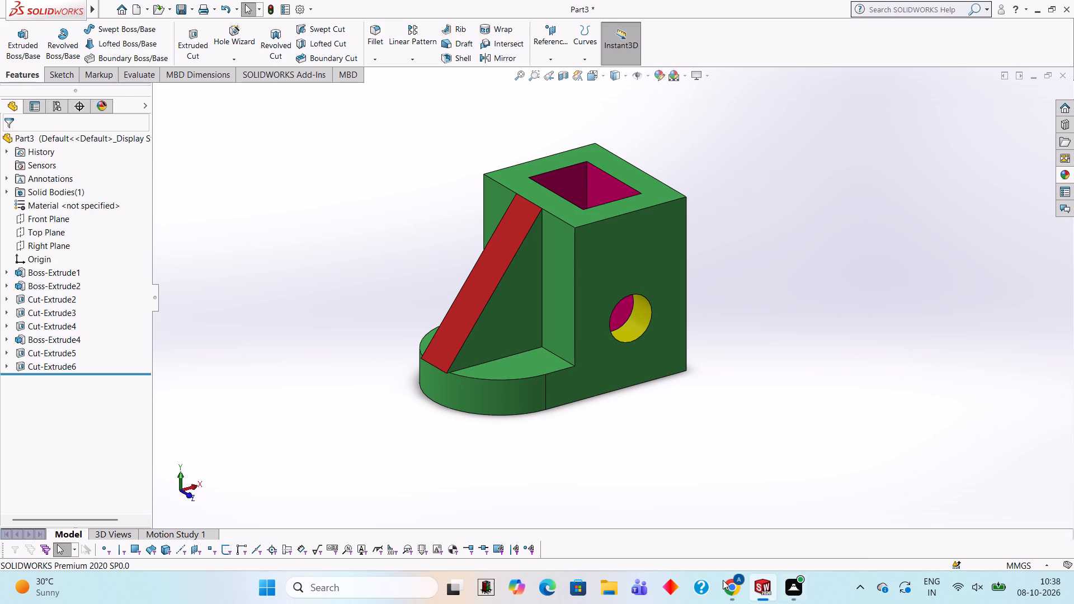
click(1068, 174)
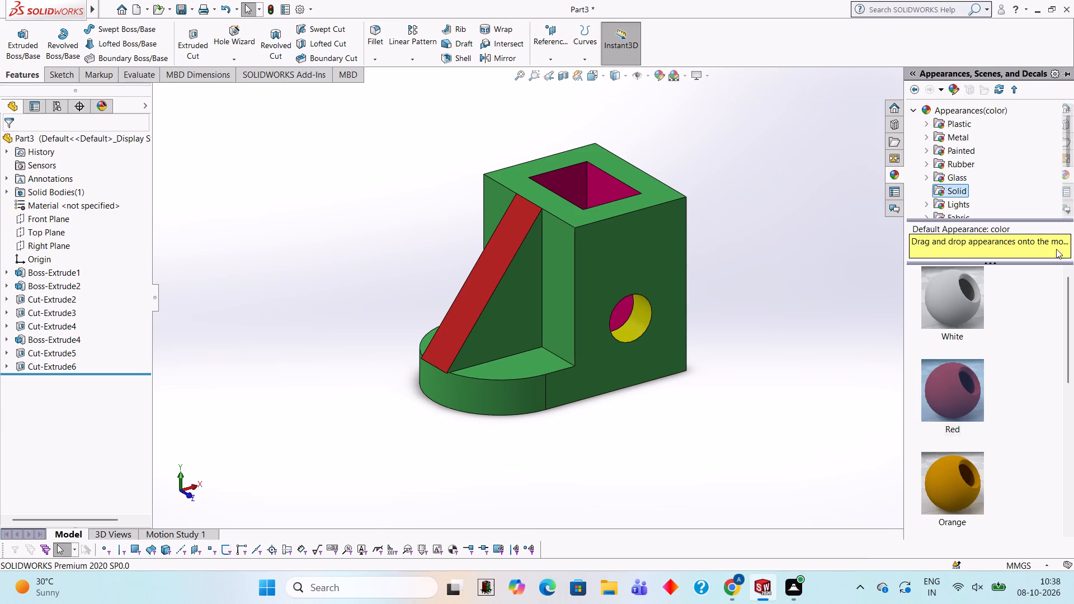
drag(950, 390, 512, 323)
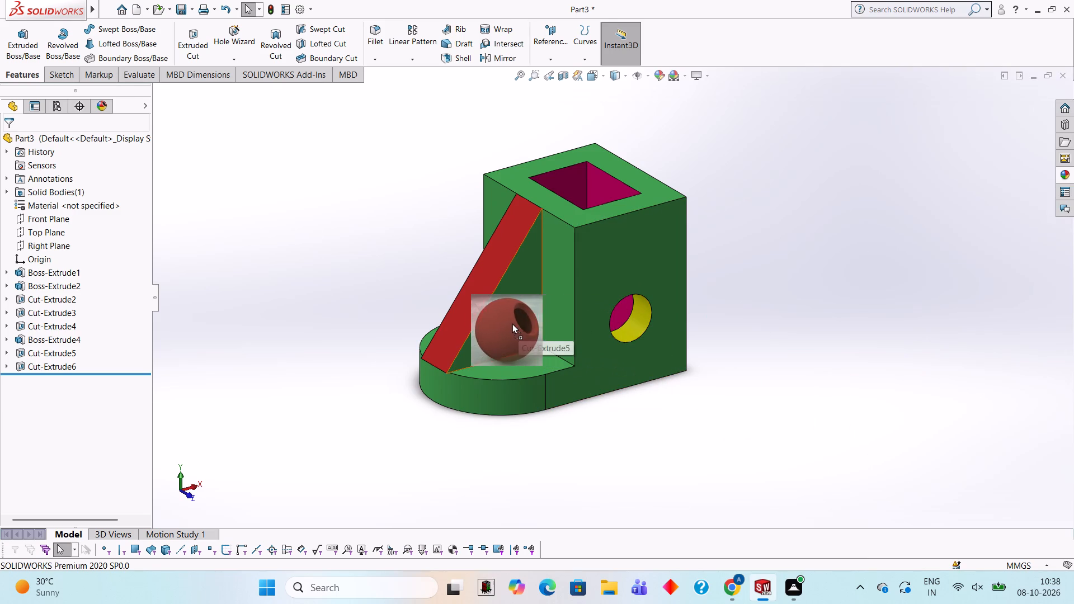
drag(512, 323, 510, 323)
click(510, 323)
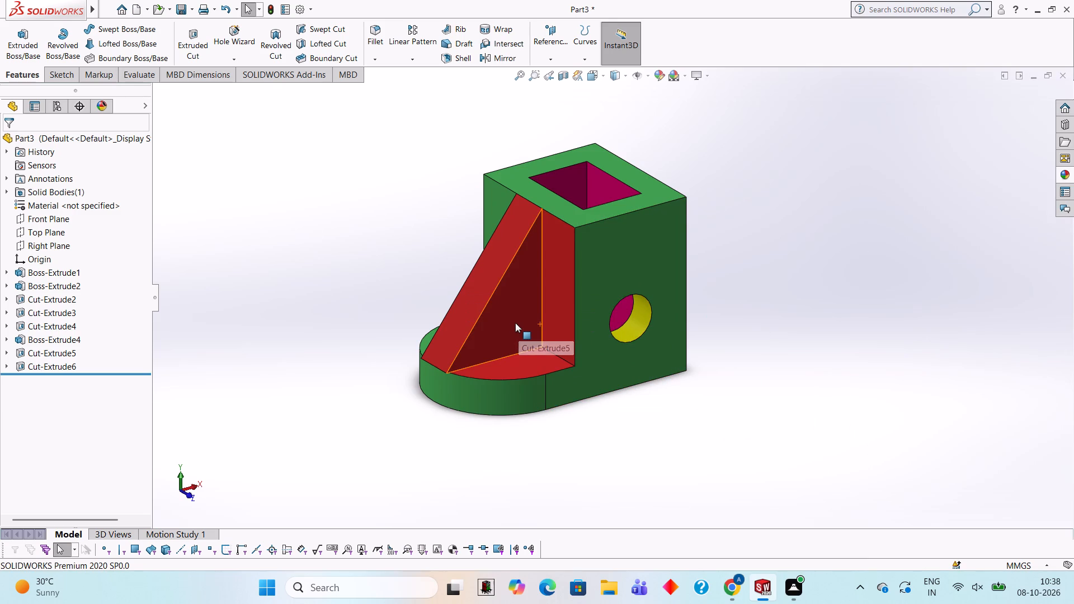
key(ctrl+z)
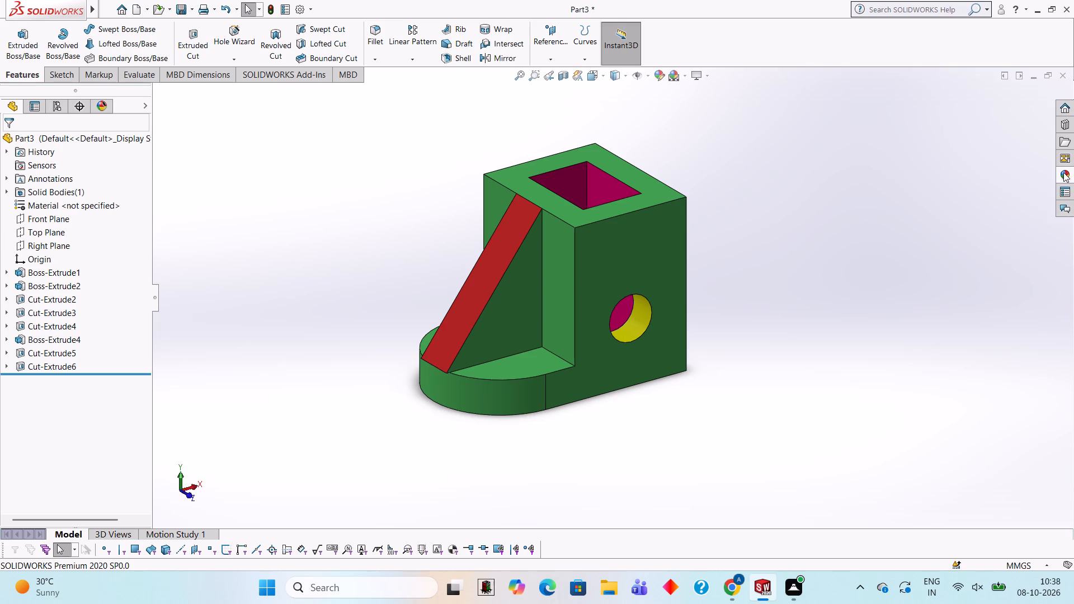
Apply the Red solid appearance to only the rib's triangular side face on the cross-hole side facing the view.
click(1064, 172)
drag(951, 397, 524, 314)
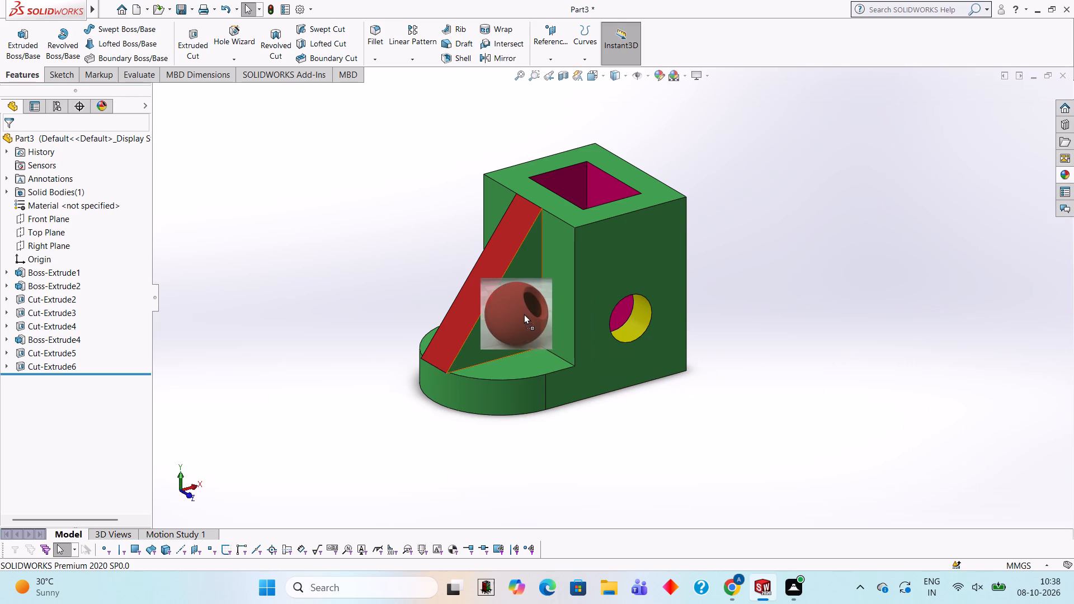
drag(524, 314, 507, 314)
click(496, 314)
Apply the Red solid appearance to only the triangular face on the opposite side of the rib.
middle_drag(512, 314, 530, 316)
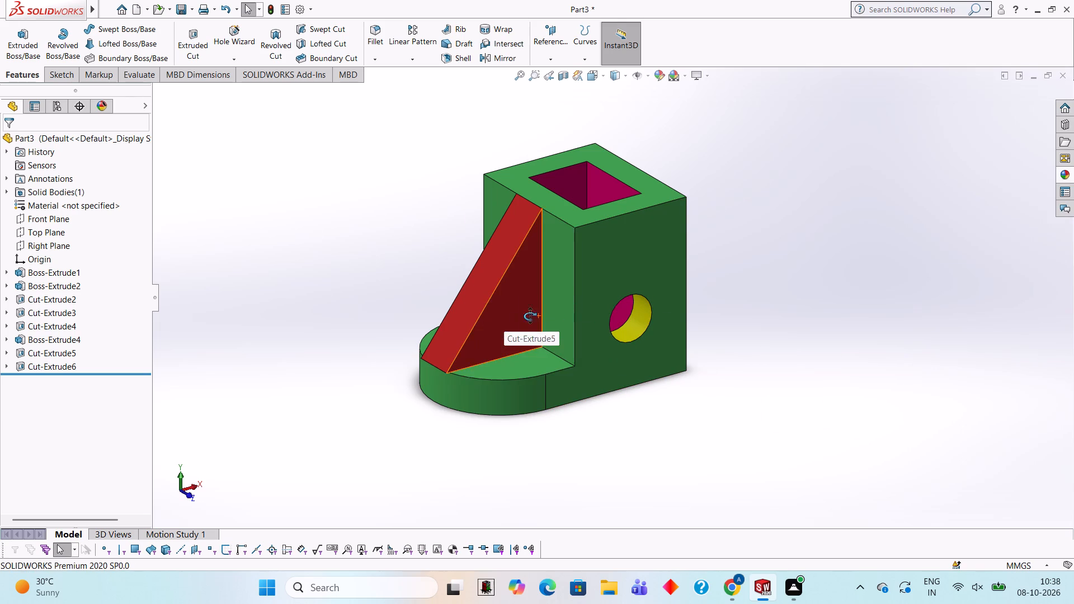
middle_drag(530, 316, 623, 355)
middle_drag(636, 355, 687, 355)
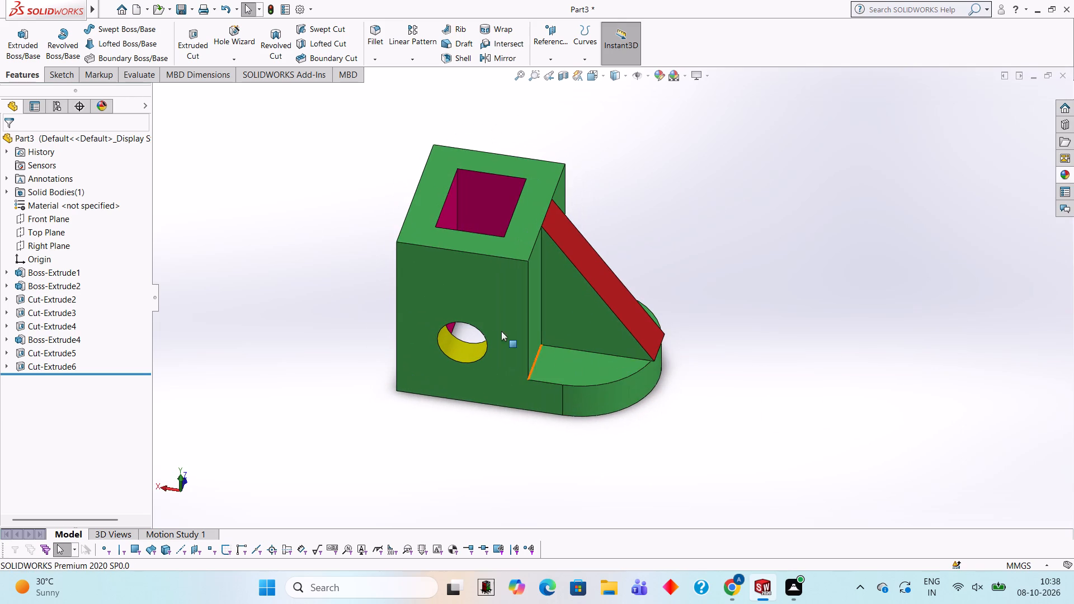
scroll(596, 347, down, 3)
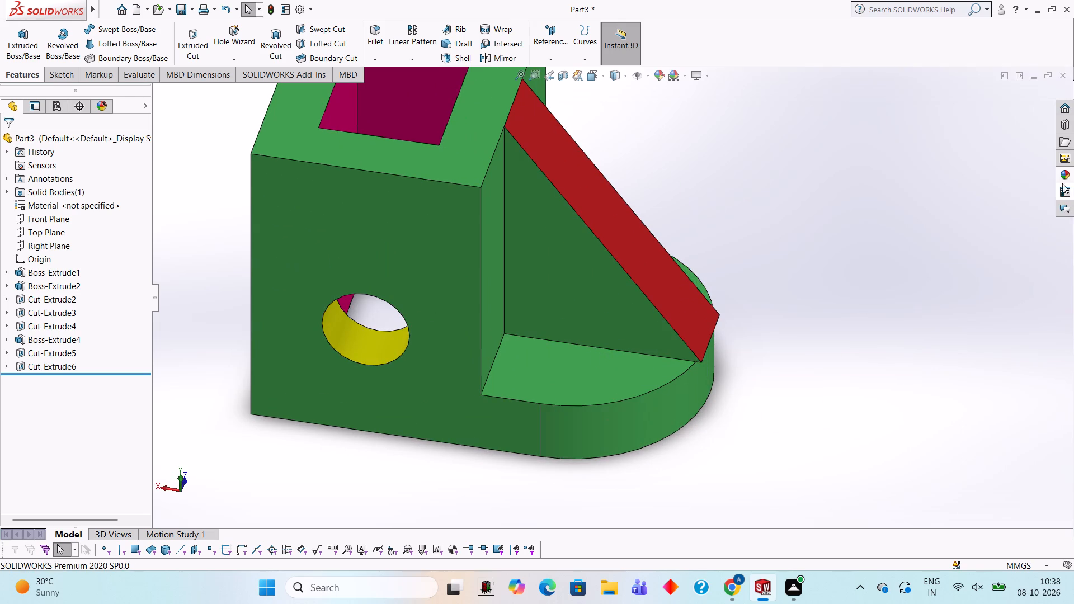
click(1068, 168)
drag(939, 392, 543, 282)
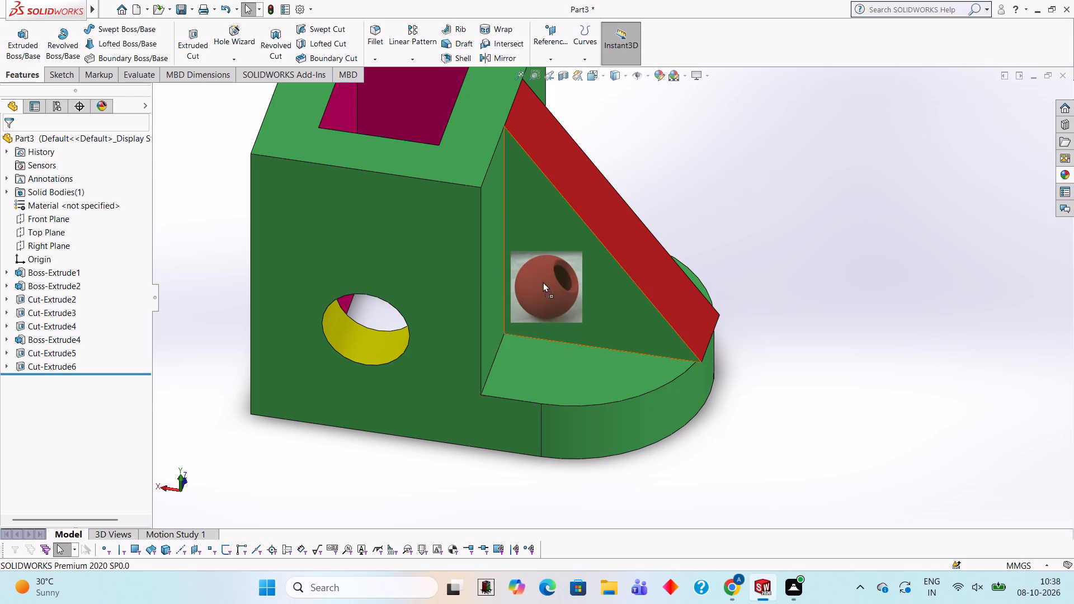
drag(543, 282, 554, 277)
click(554, 277)
Examine the coloured part from the rib end and from an angled view showing its top and side.
scroll(554, 277, up, 5)
middle_drag(715, 337, 609, 349)
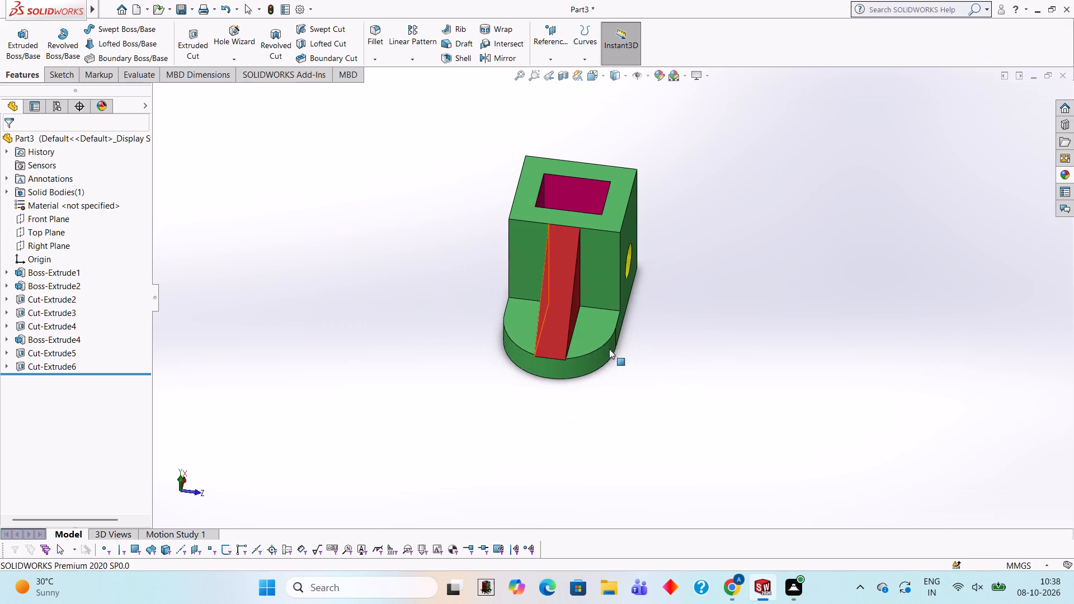
middle_drag(765, 348, 699, 325)
scroll(700, 325, up, 2)
scroll(700, 325, down, 2)
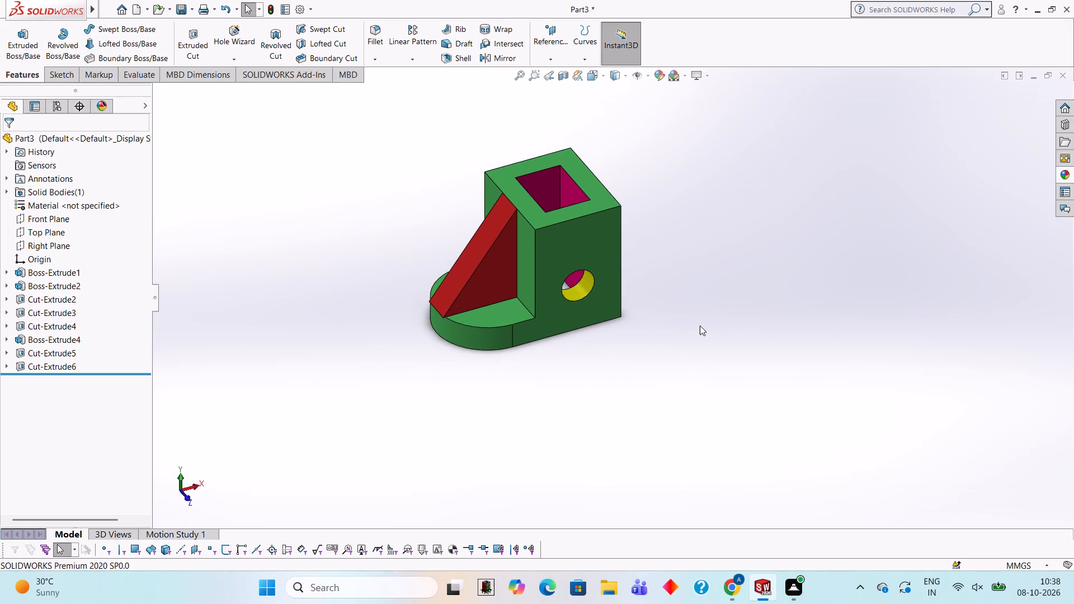
scroll(315, 252, down, 2)
scroll(754, 473, up, 2)
scroll(753, 480, down, 1)
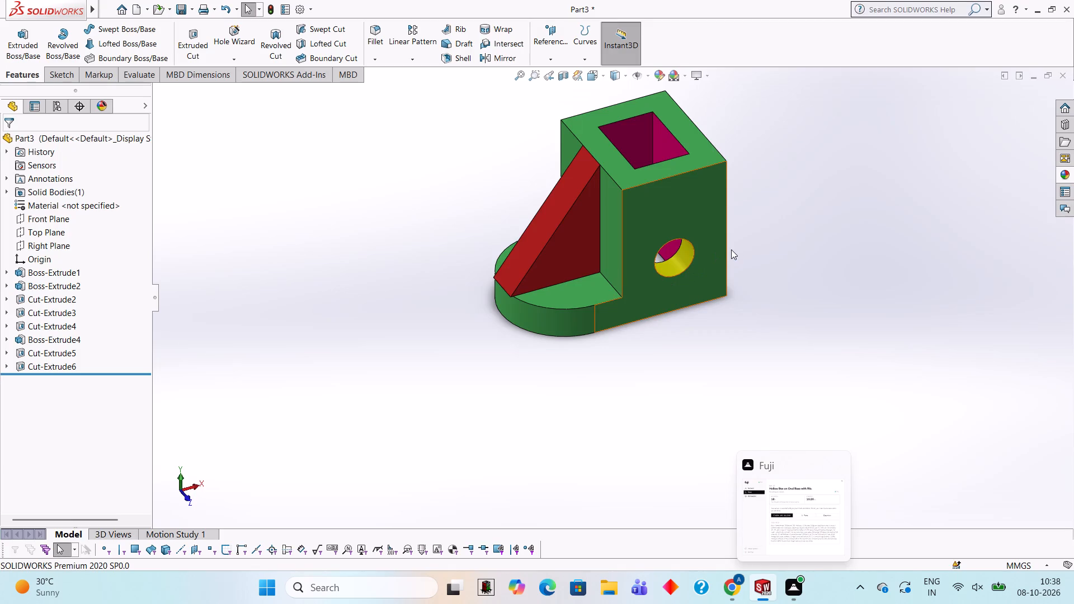
scroll(695, 234, up, 2)
scroll(544, 232, down, 2)
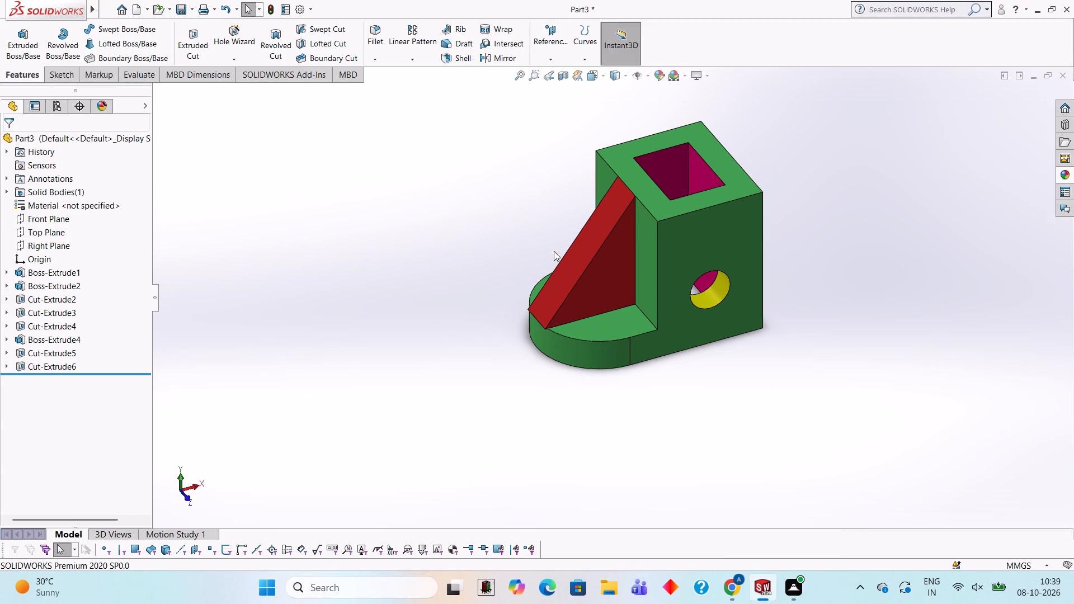
Save the part in the Documents folder under the file name "hollow box".
key(ctrl+s)
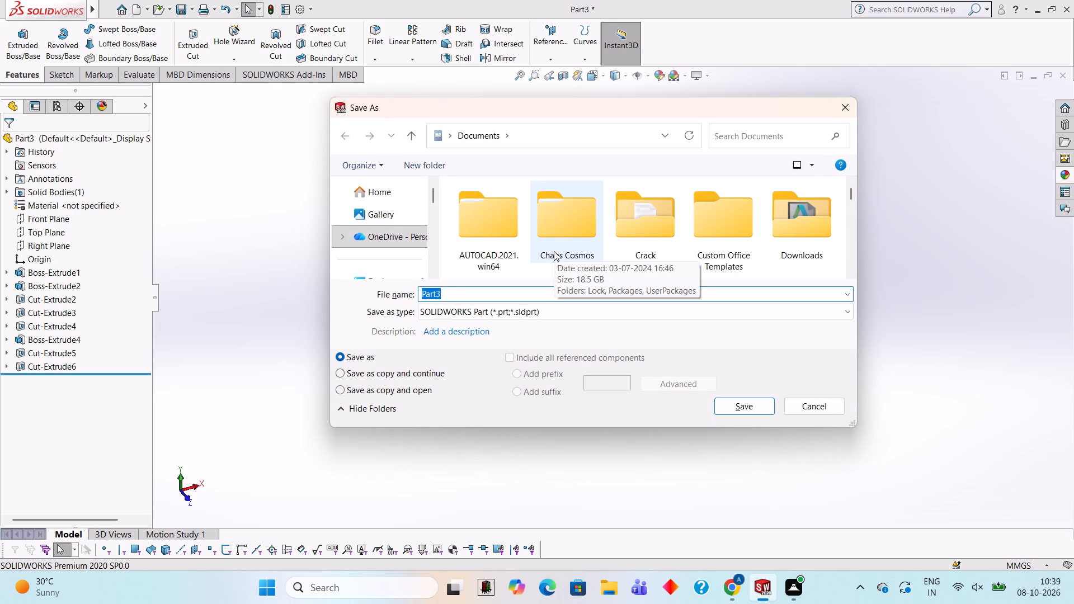
text(hpllo)
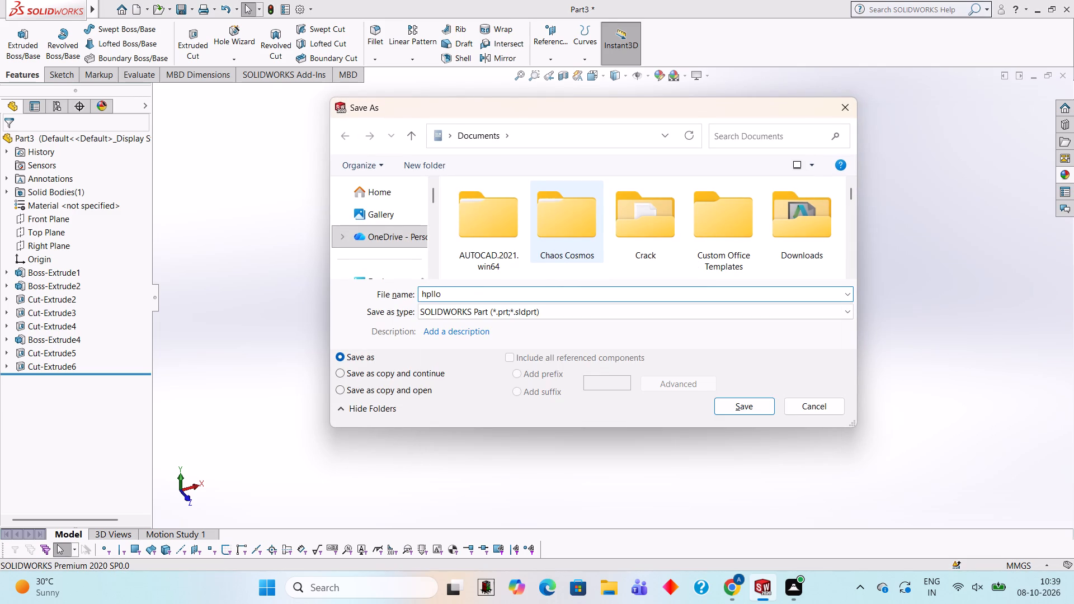
key(BackSpace)
key(BackSpace)
key(BackSpace)
key(BackSpace)
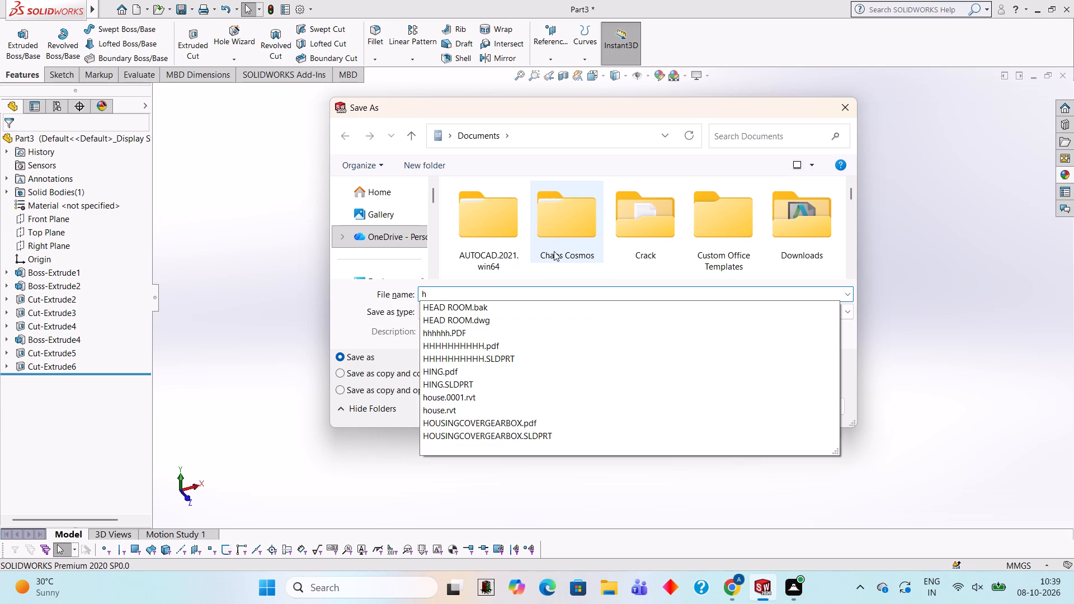
text(ollow)
key(space)
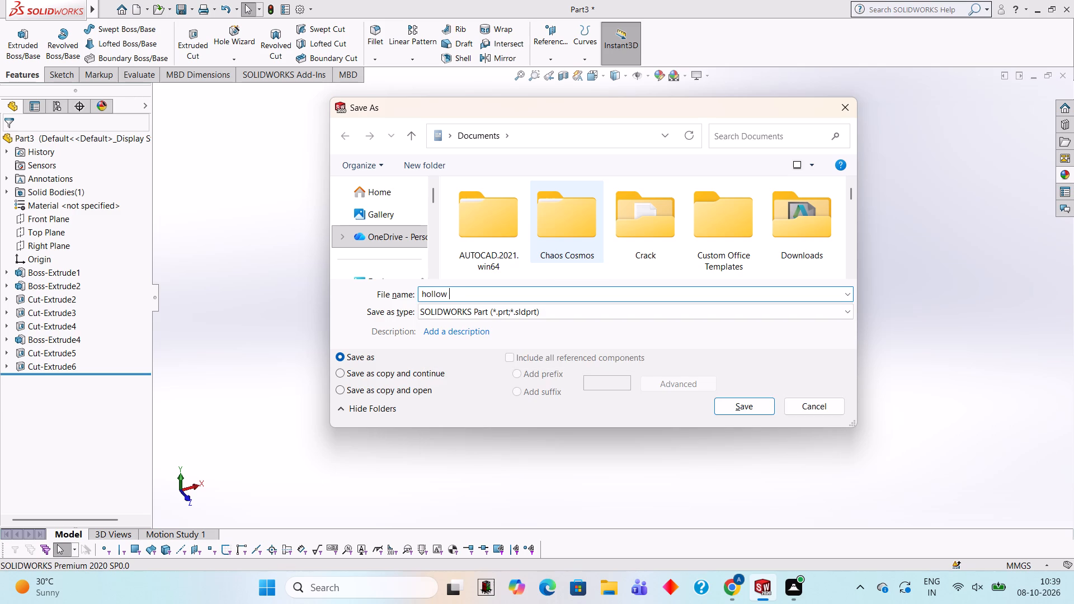
text(box)
key(Return)
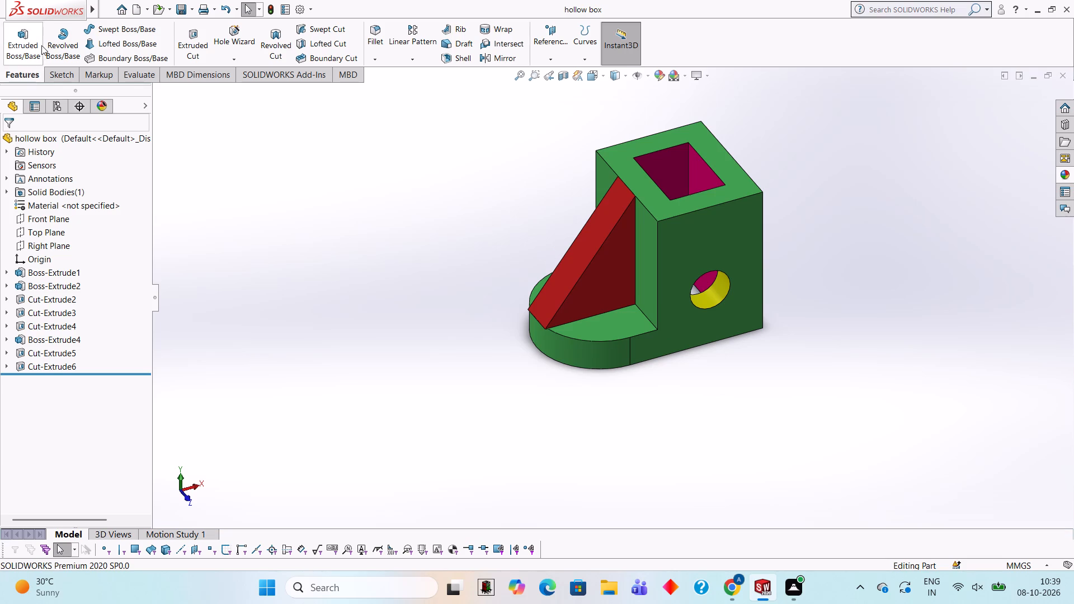
Save a copy of the hollow box part in Adobe Portable Document Format (*.pdf).
click(194, 14)
click(196, 41)
click(616, 307)
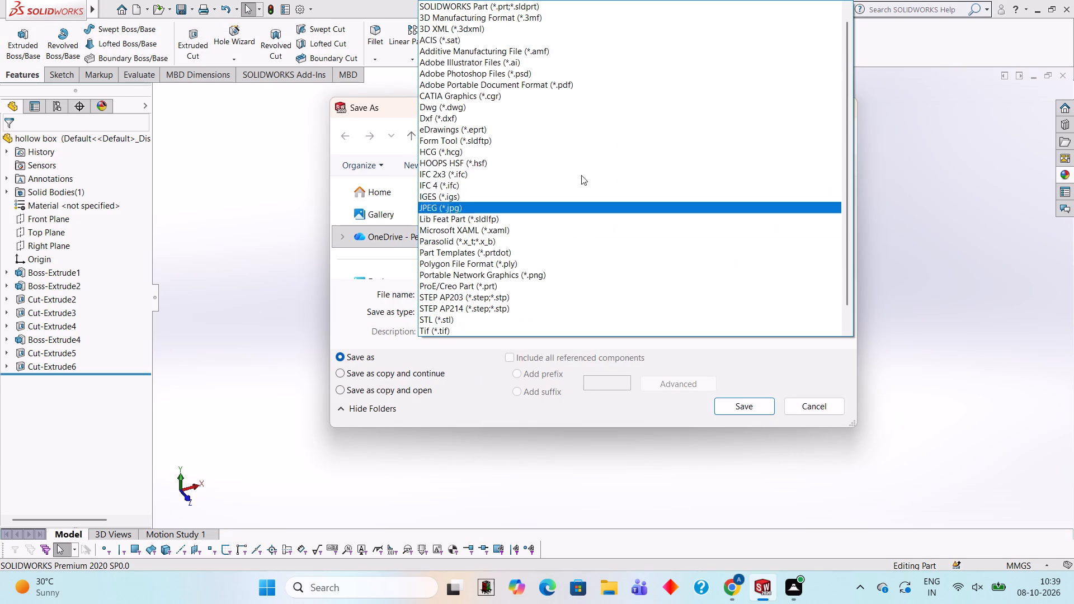
click(616, 86)
click(738, 432)
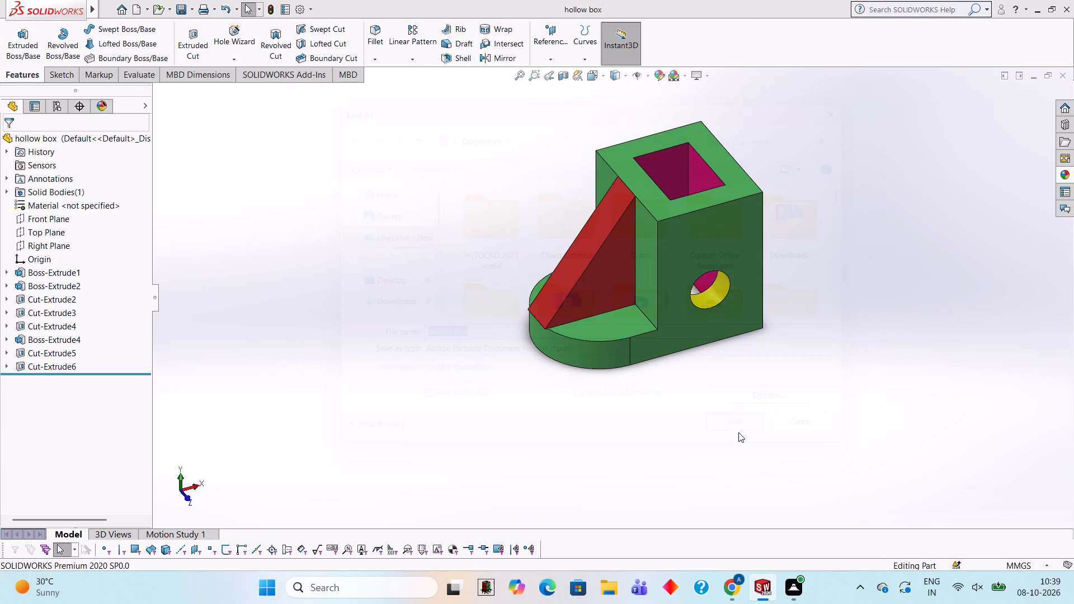